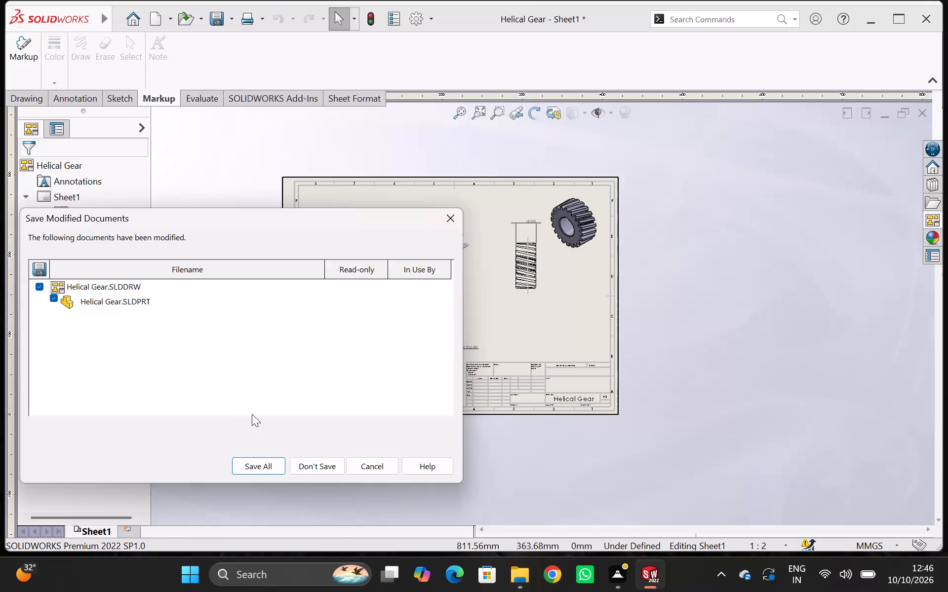
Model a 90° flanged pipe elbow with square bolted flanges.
Close the Helical Gear drawing without saving its changes, and close the Helical Gear part.
click(291, 462)
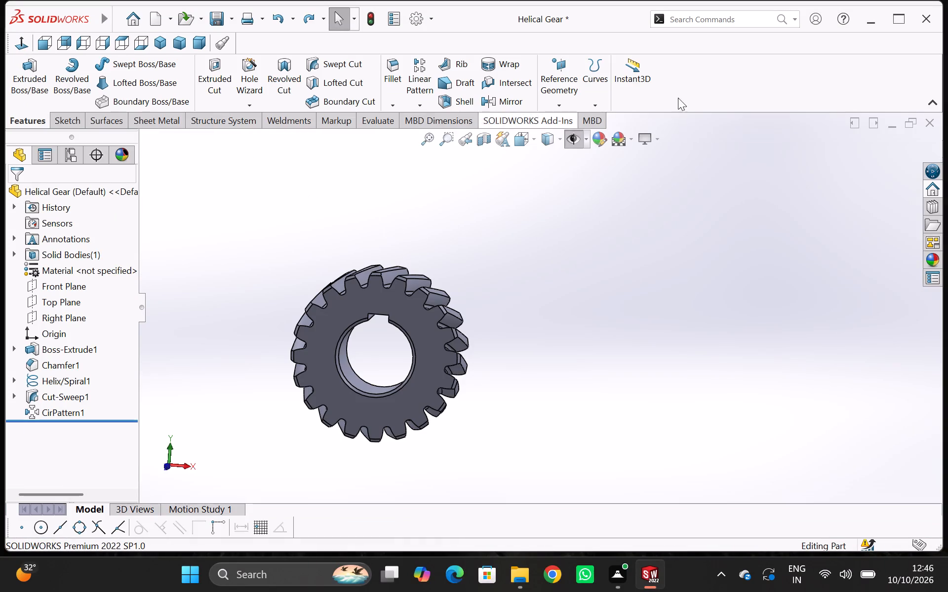
click(930, 119)
click(513, 302)
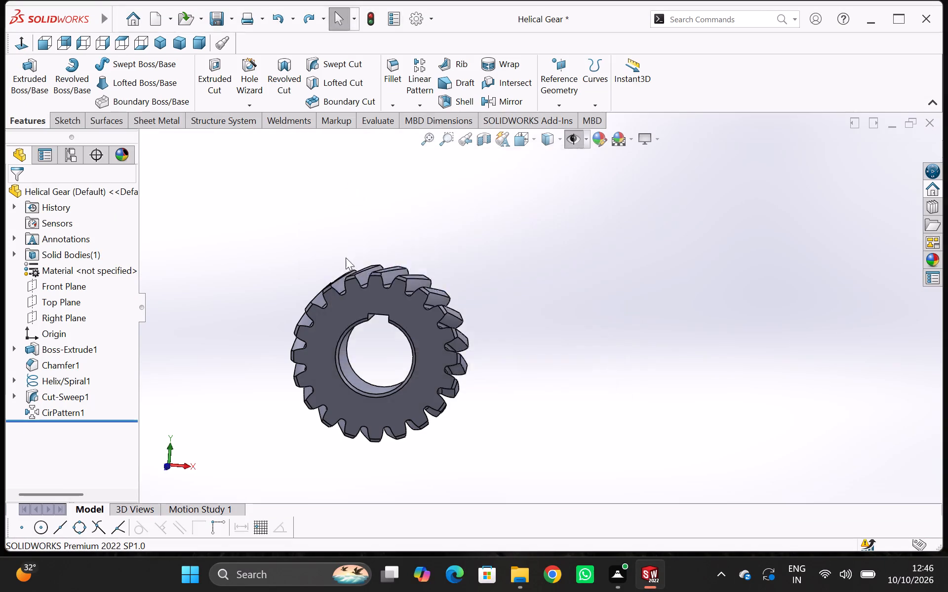
Create a new part document.
click(135, 41)
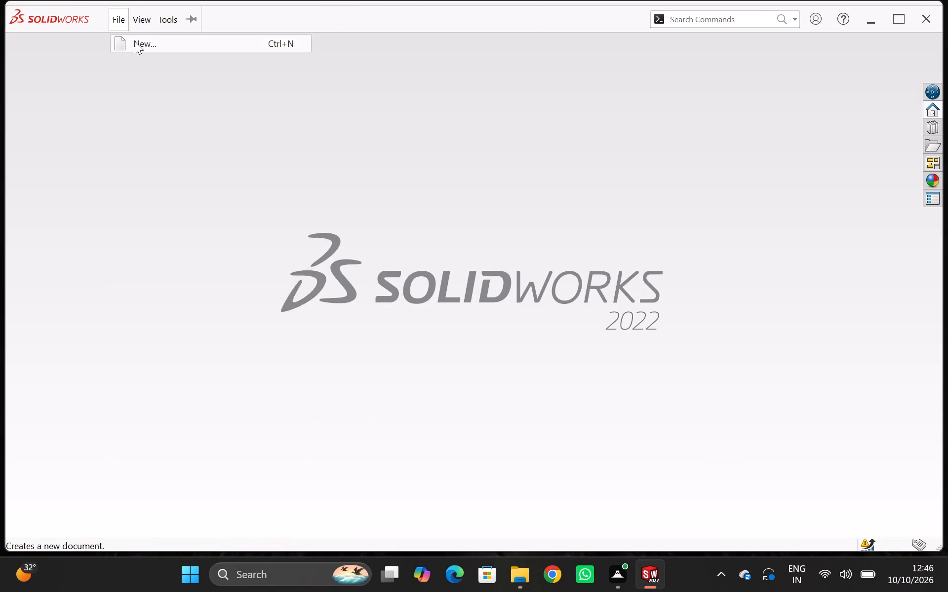
click(729, 153)
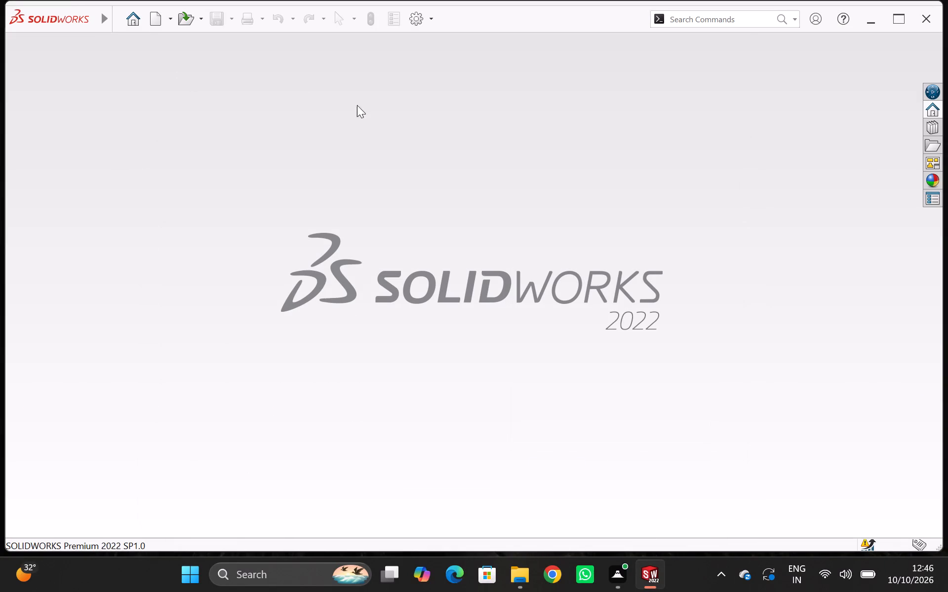
click(142, 16)
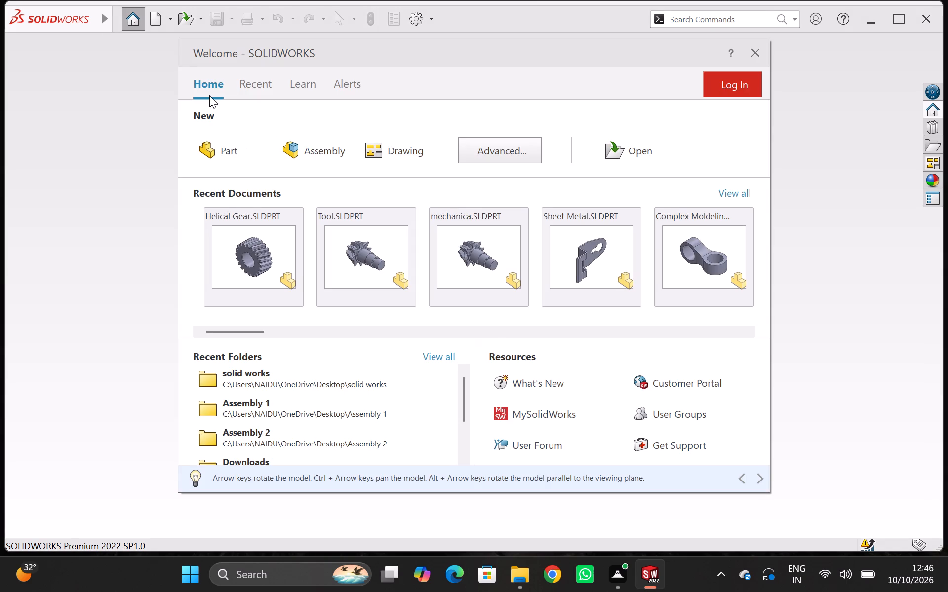
click(227, 146)
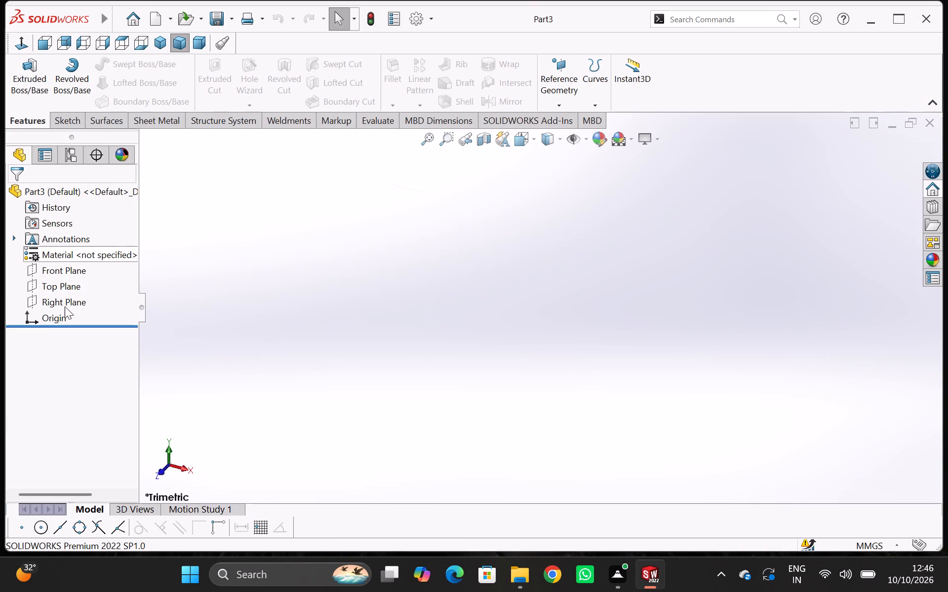
On the Front Plane, sketch a vertical line about 48 mm long down to the origin and a connected horizontal line about 45 mm long.
click(63, 269)
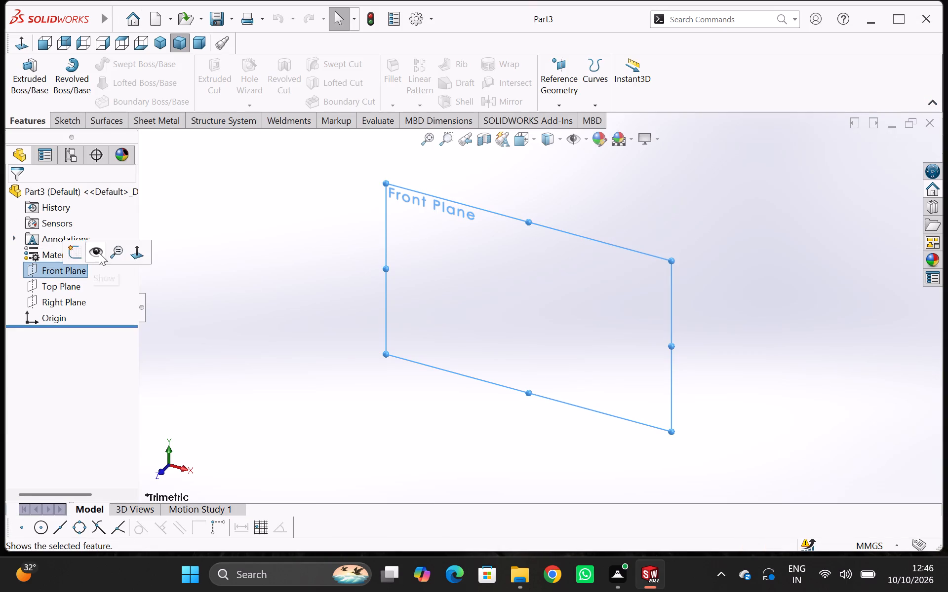
click(67, 244)
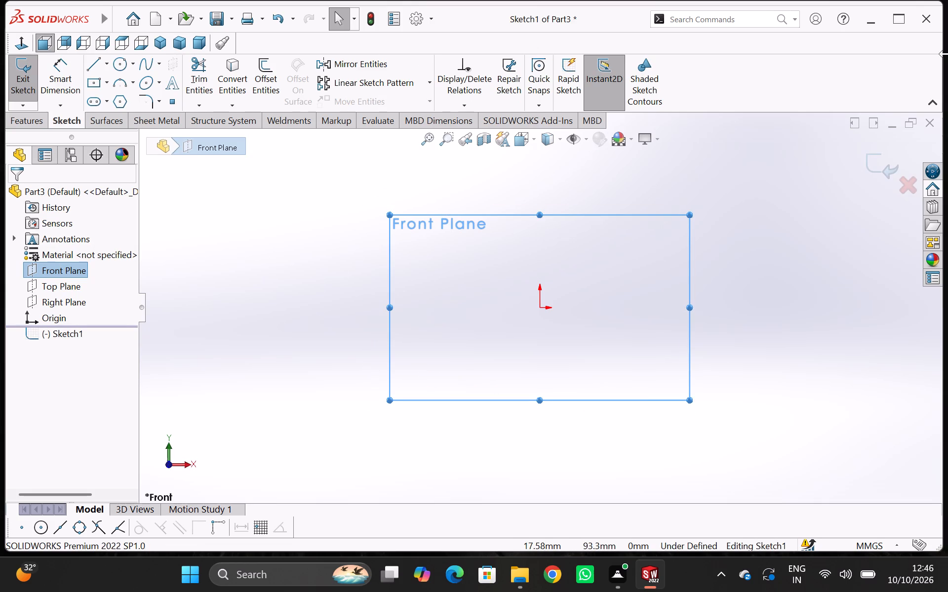
click(95, 62)
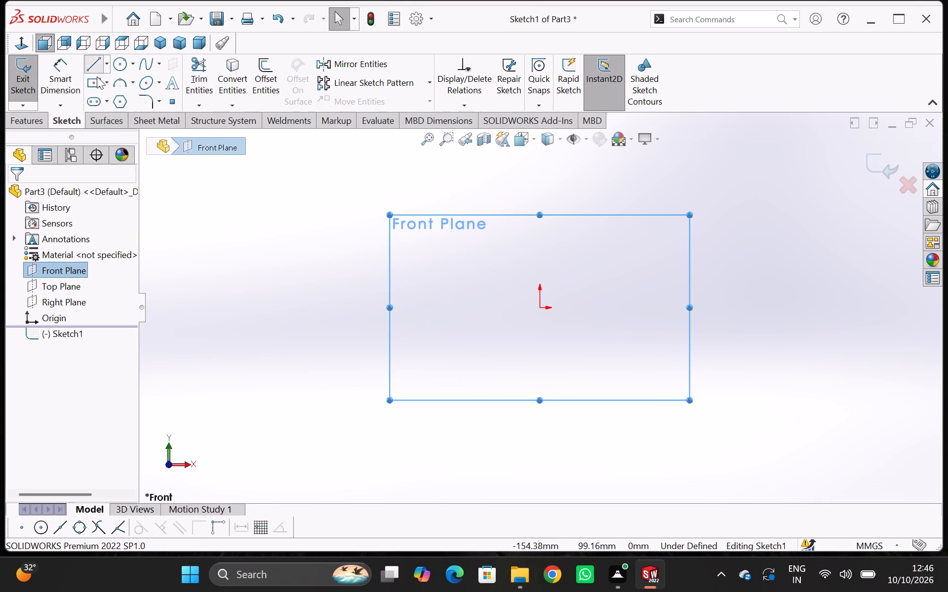
click(539, 226)
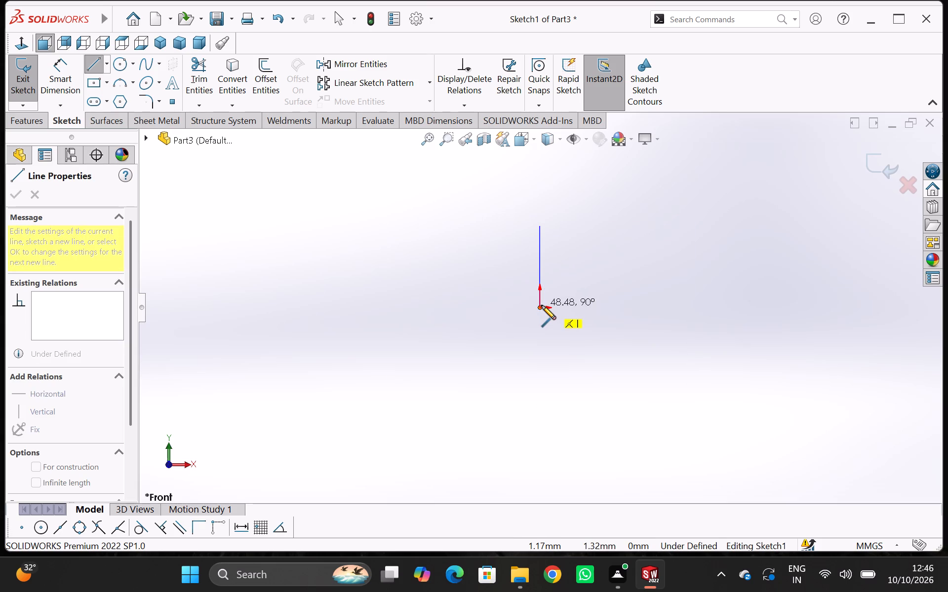
click(542, 305)
click(616, 307)
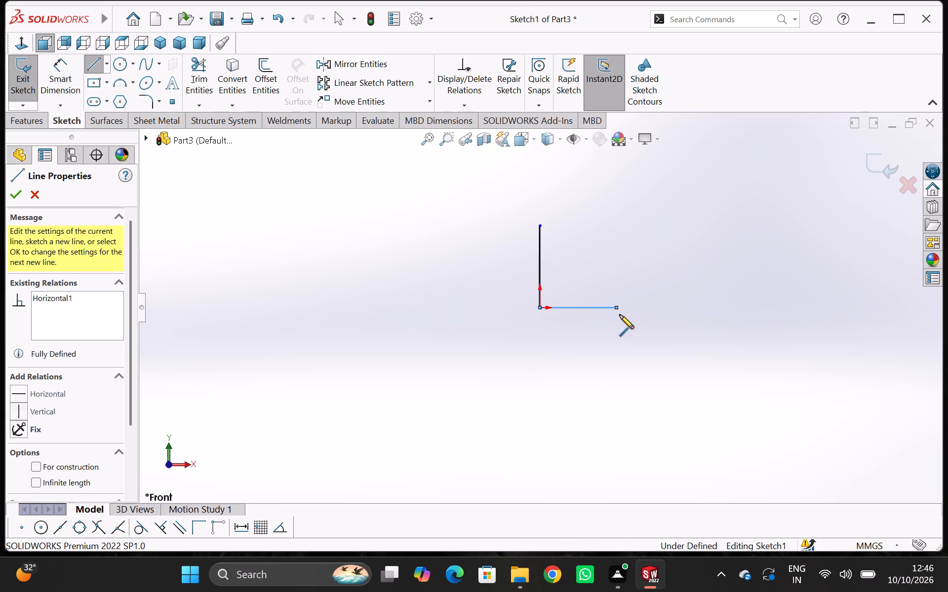
key(Escape)
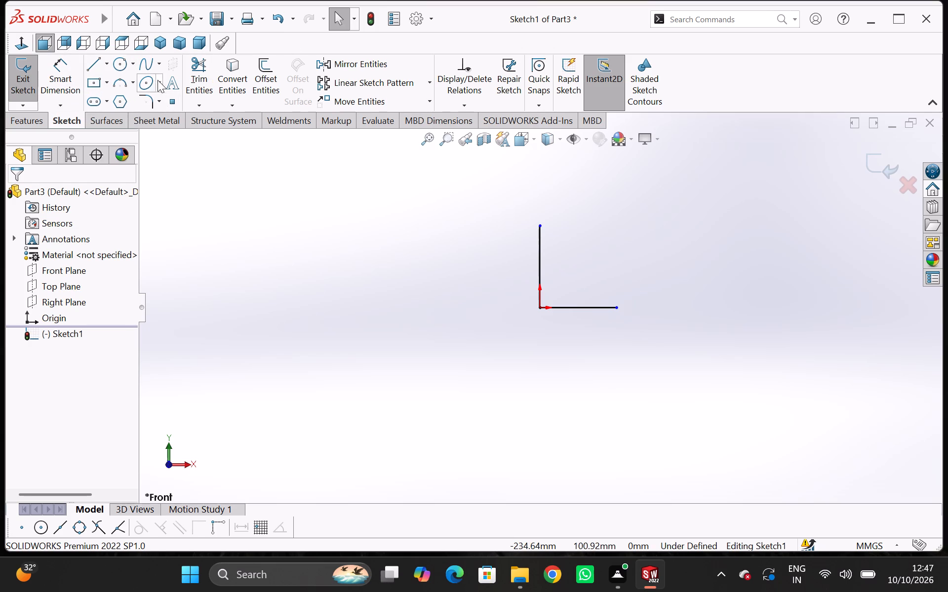
Fillet the corner between the two lines at the origin, trying a 150 mm radius before accepting 10 mm.
click(151, 97)
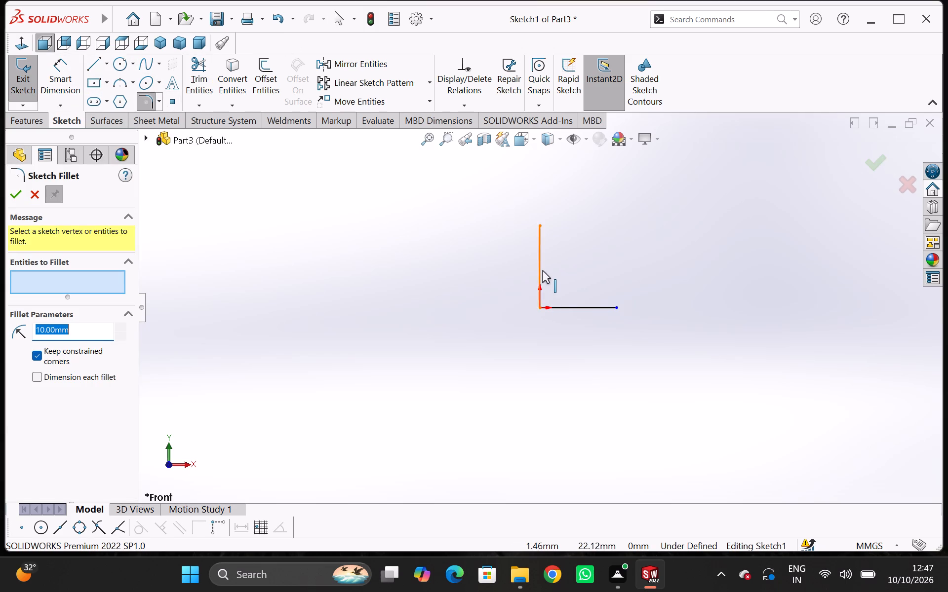
click(542, 270)
click(564, 307)
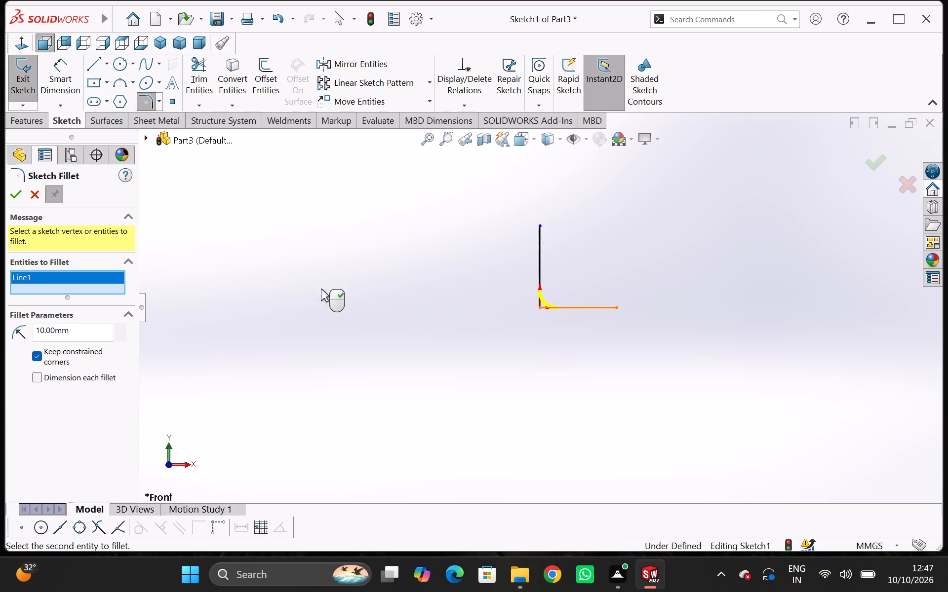
drag(86, 324, 0, 337)
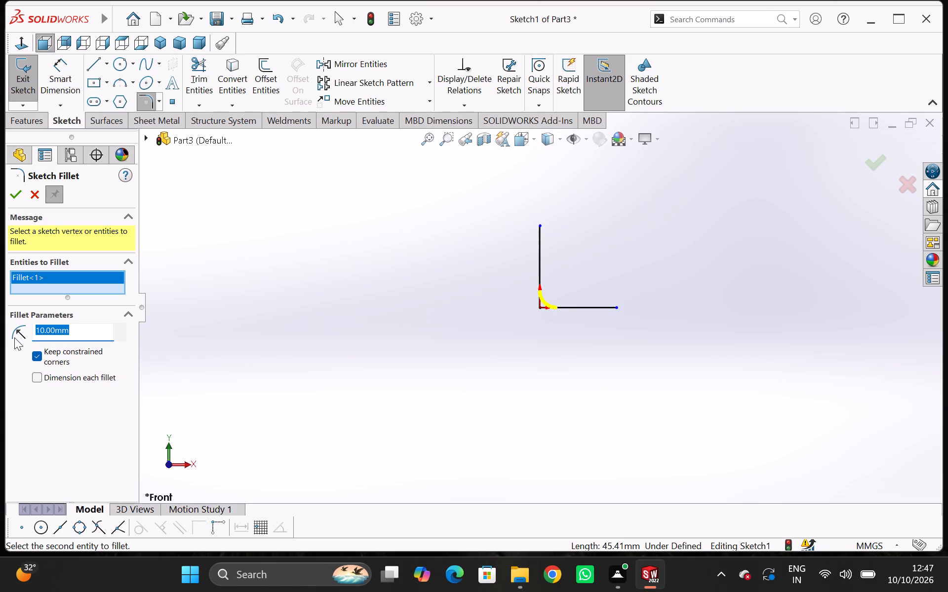
text(150)
key(Return)
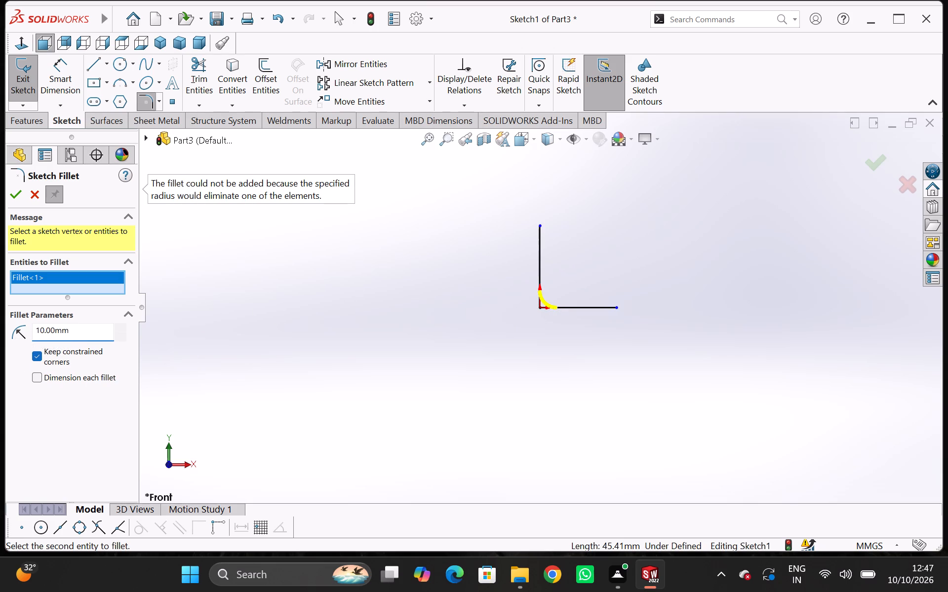
drag(78, 325, 0, 347)
text(150)
key(Return)
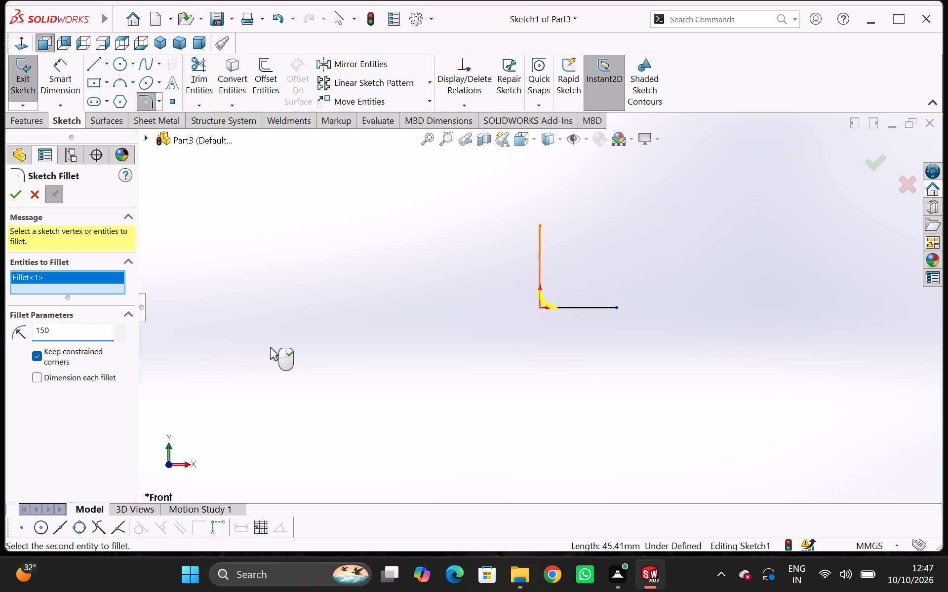
click(16, 197)
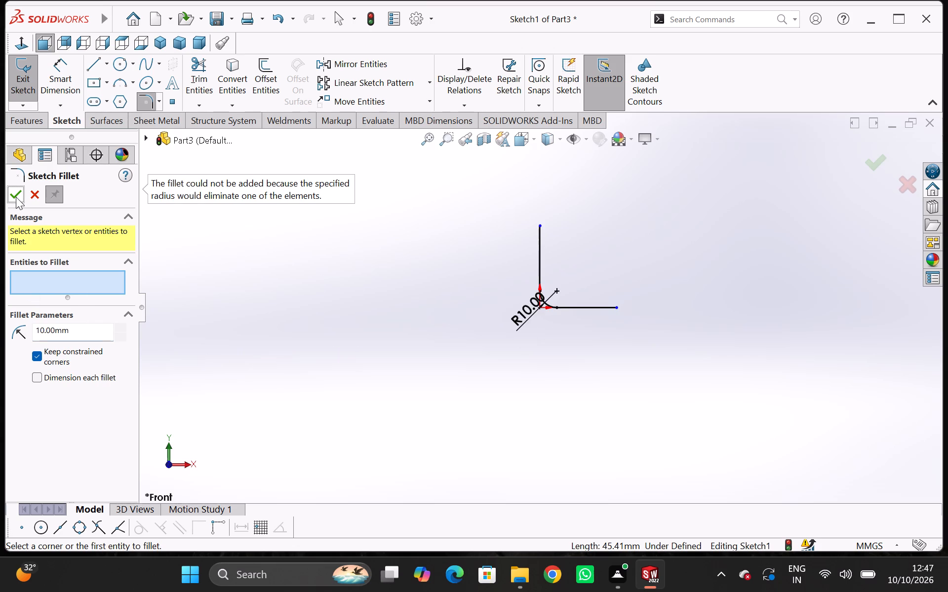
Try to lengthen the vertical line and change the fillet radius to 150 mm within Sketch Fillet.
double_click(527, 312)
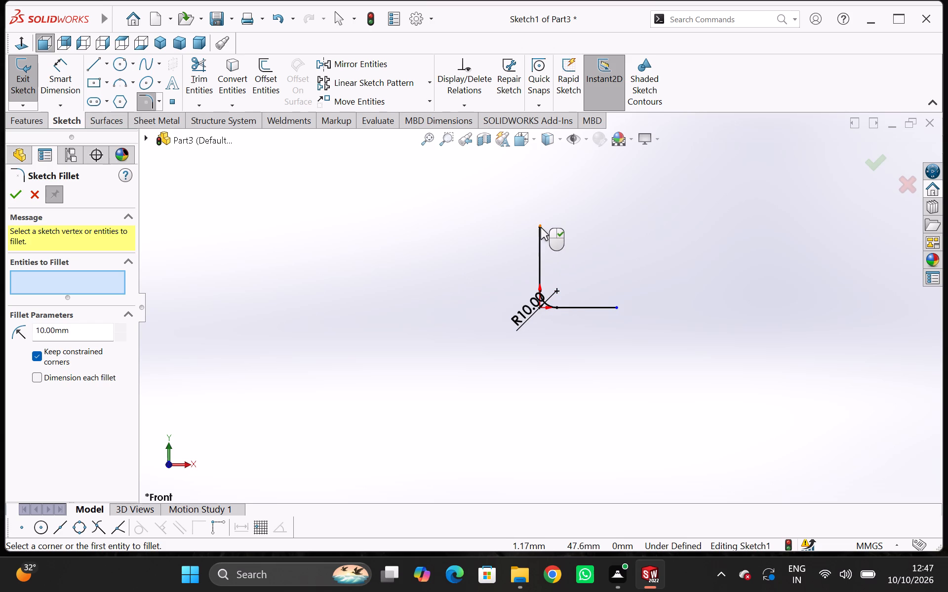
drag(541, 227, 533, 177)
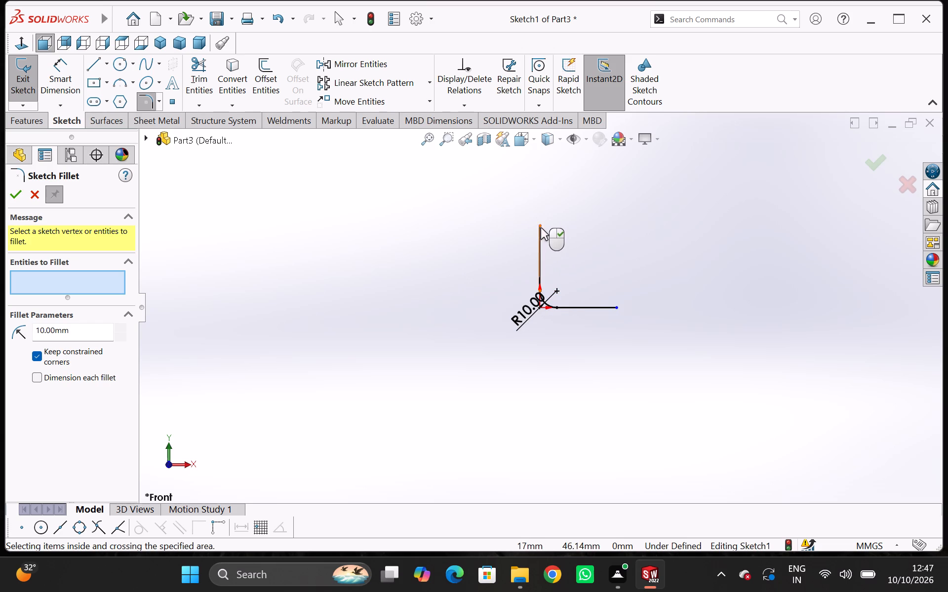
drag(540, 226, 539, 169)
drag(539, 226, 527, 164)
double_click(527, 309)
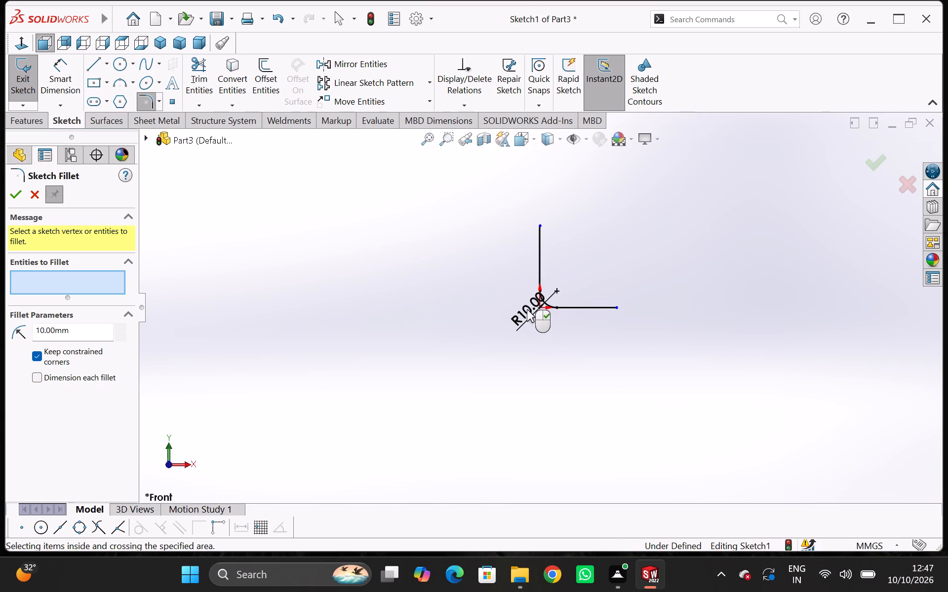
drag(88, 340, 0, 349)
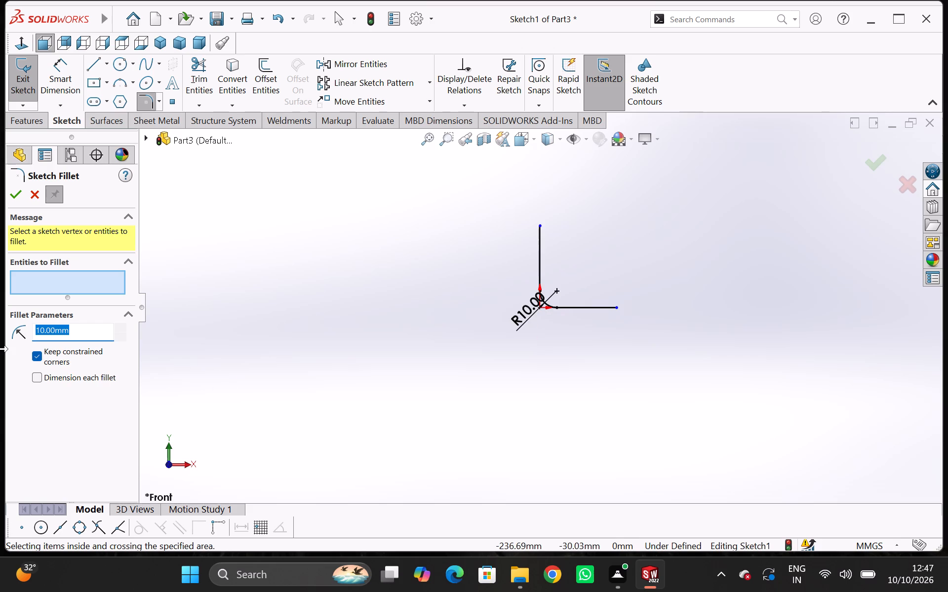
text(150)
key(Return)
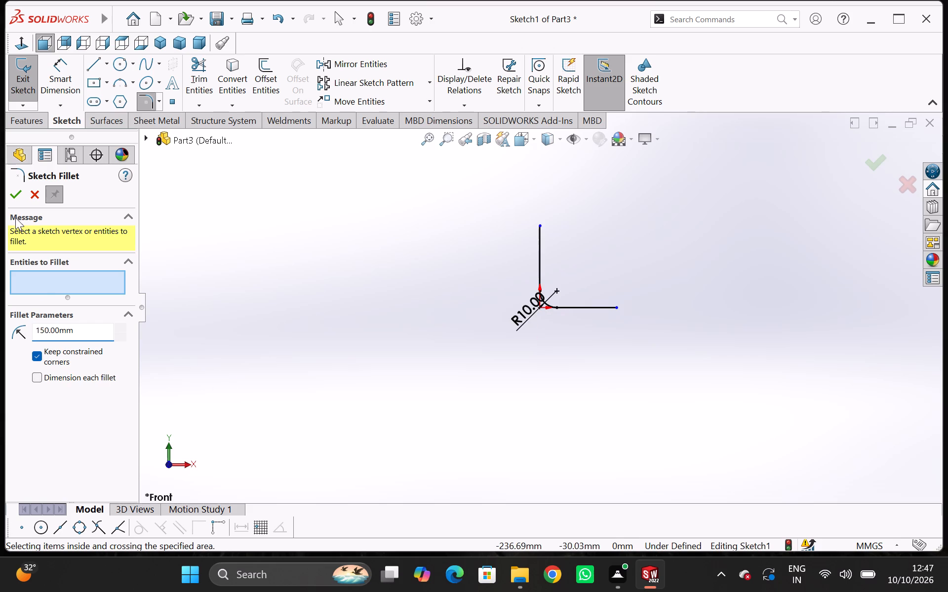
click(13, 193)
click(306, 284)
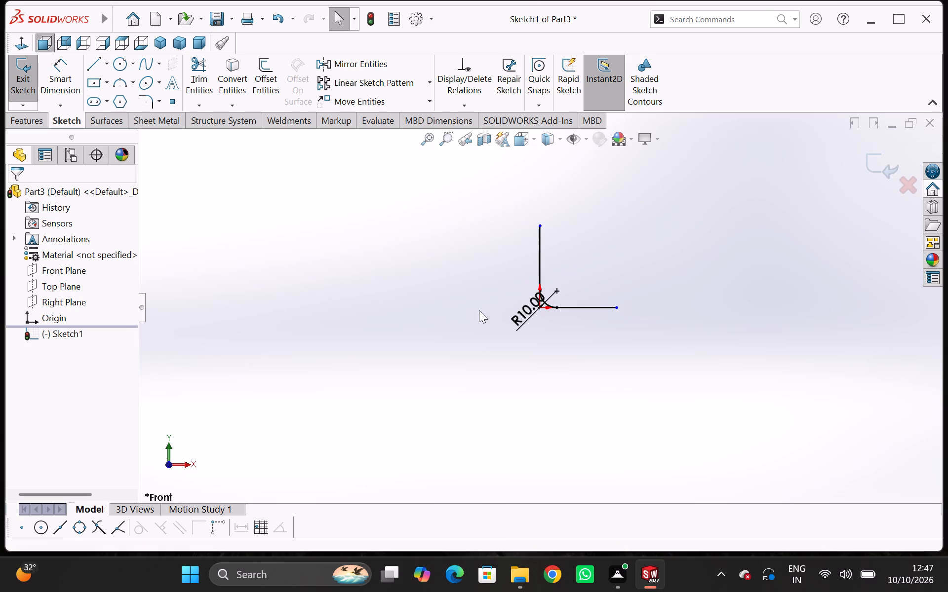
Set the corner fillet's radius dimension to 150 mm.
double_click(535, 308)
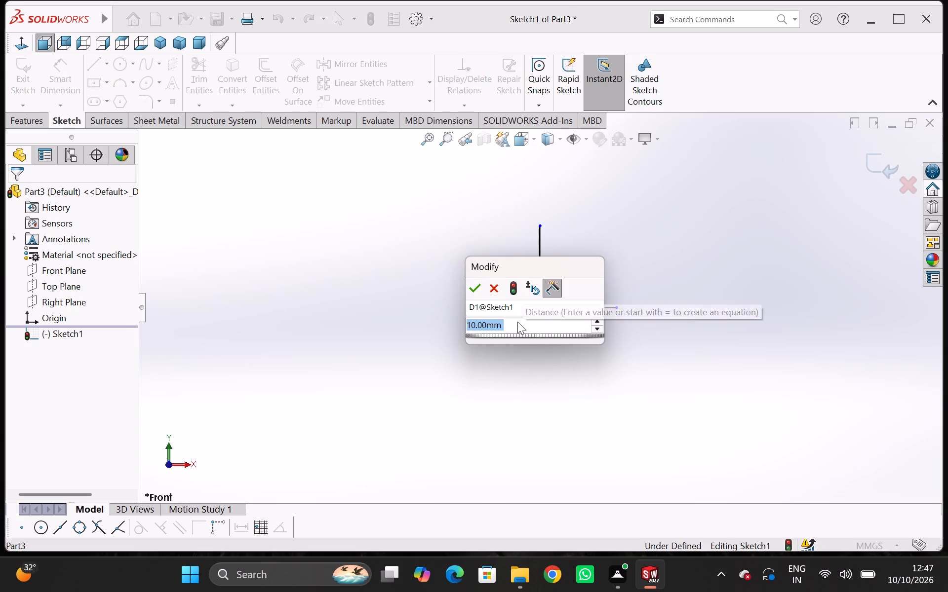
text(150)
key(Return)
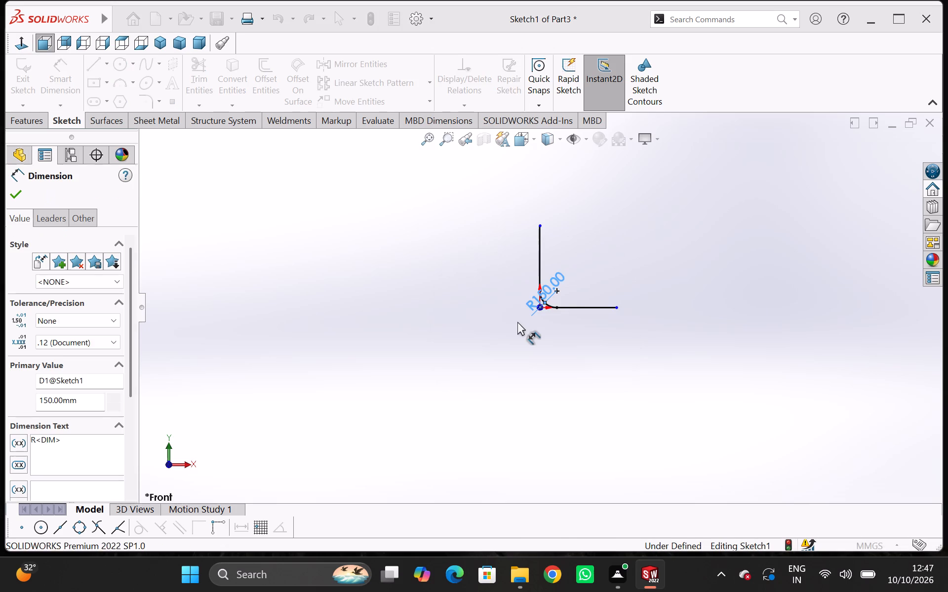
Dimension the vertical line's straight length above the fillet to 100 mm.
scroll(549, 315, down, 10)
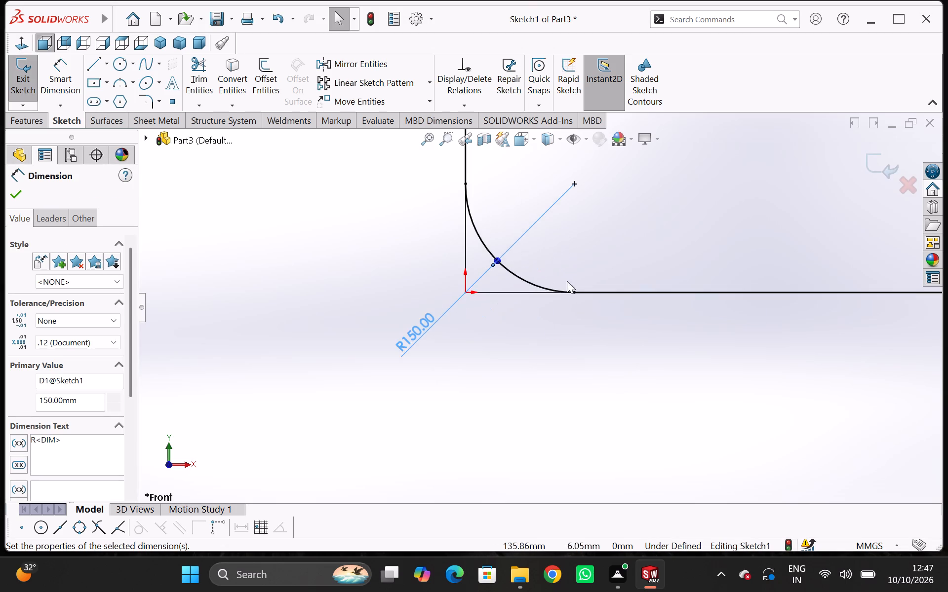
scroll(587, 249, up, 7)
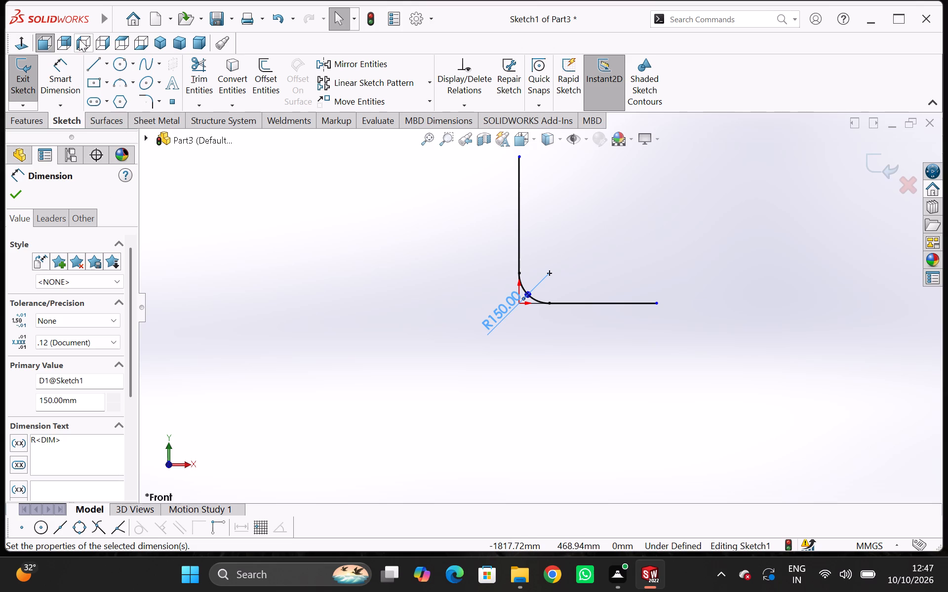
click(75, 86)
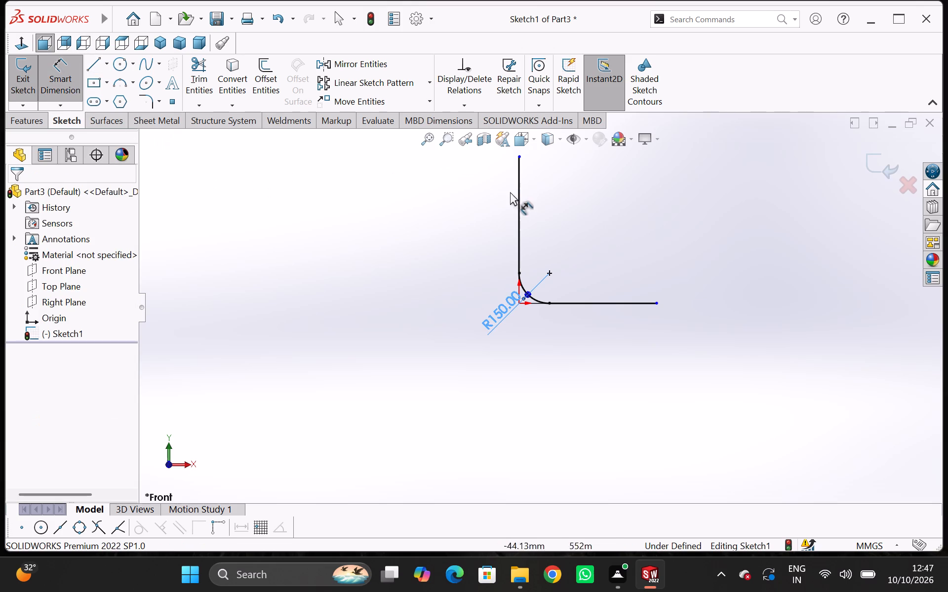
click(517, 194)
click(447, 219)
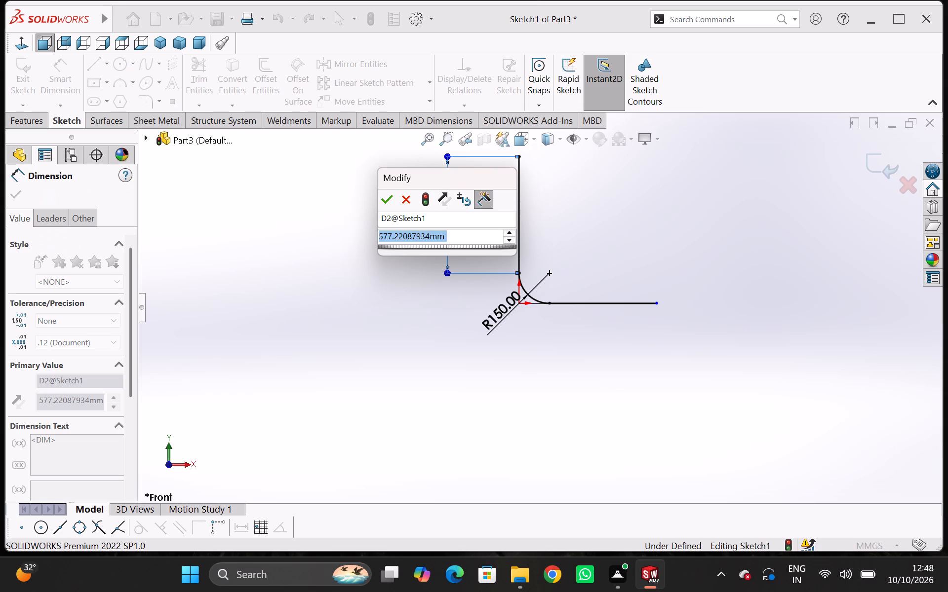
key(1)
text(00)
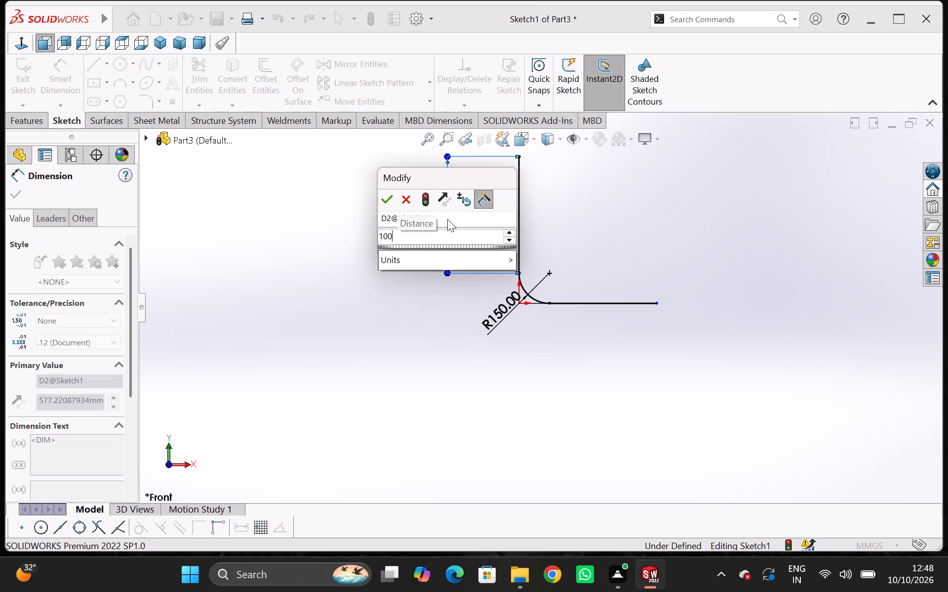
key(Return)
Dimension the horizontal line's straight length beyond the fillet to 100 mm.
click(622, 304)
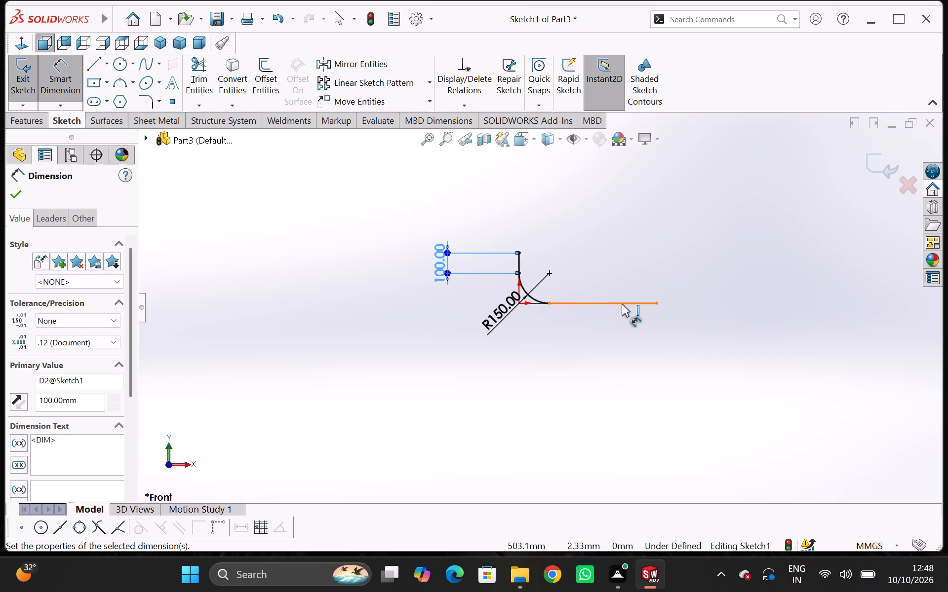
click(617, 354)
key(1)
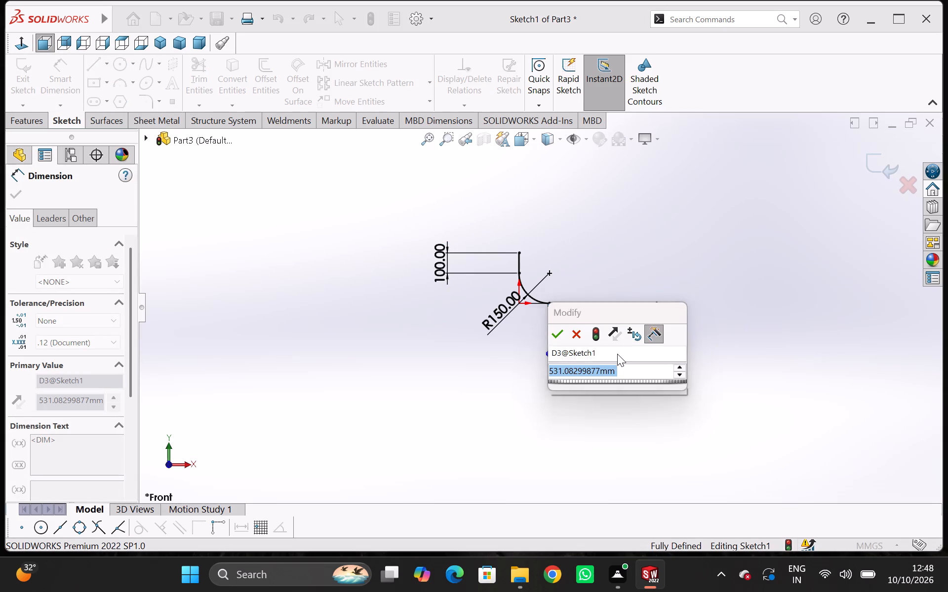
text(00)
key(Return)
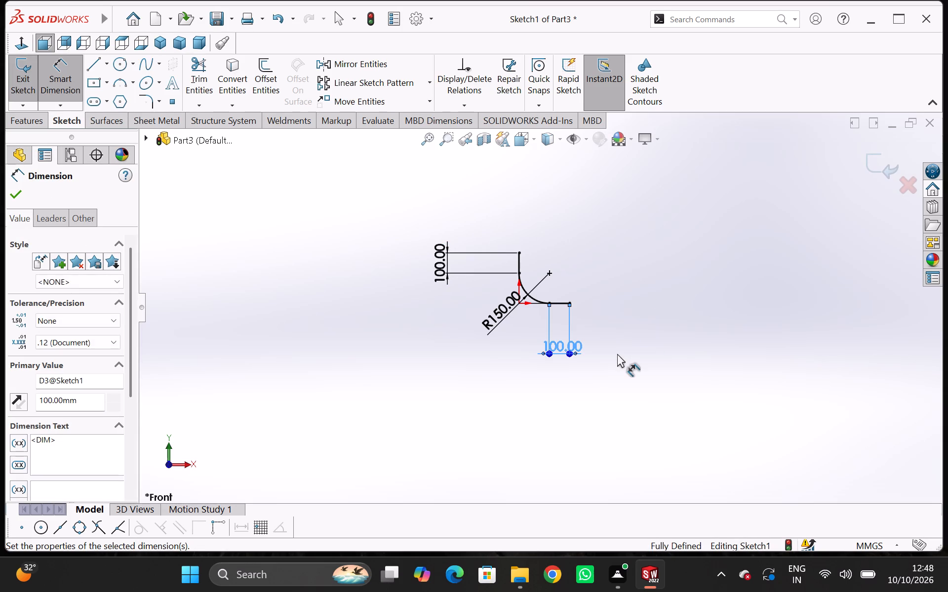
scroll(593, 256, down, 7)
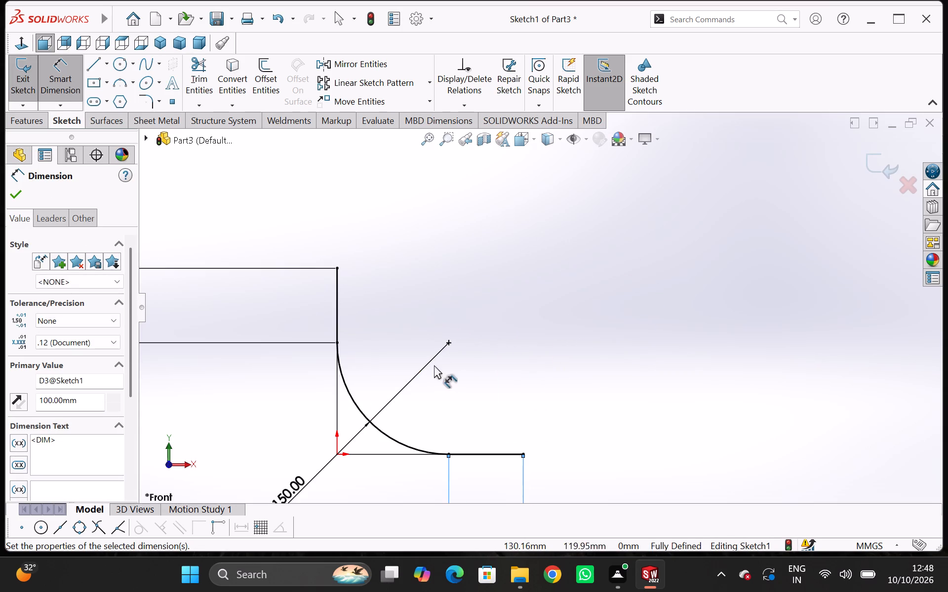
Examine the dimensioned L-shaped sketch from different angles and zoom levels, finishing in the Front view.
middle_drag(434, 365, 517, 326)
scroll(517, 323, up, 1)
middle_drag(485, 358, 445, 395)
scroll(476, 358, down, 1)
scroll(445, 395, up, 1)
middle_drag(448, 367, 433, 366)
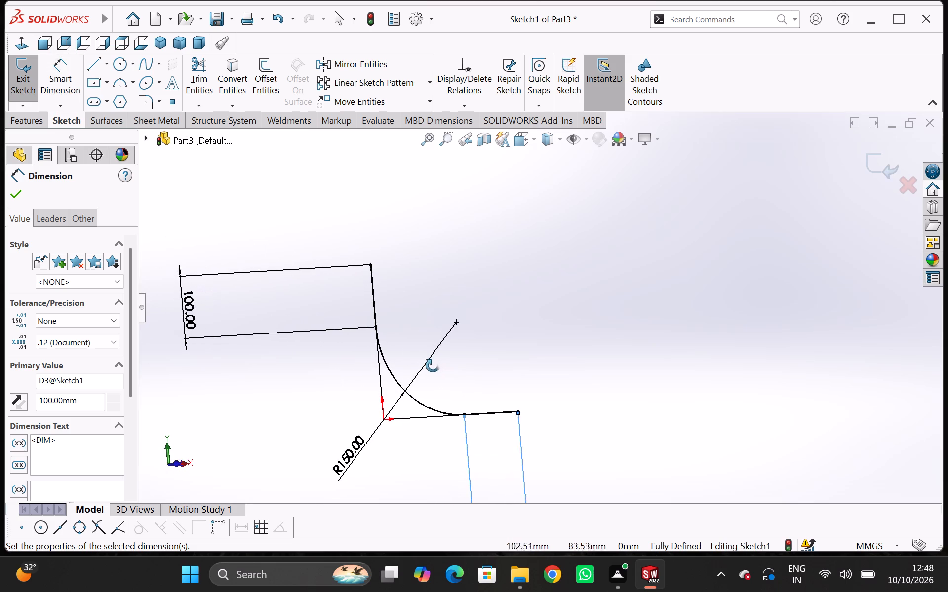
middle_drag(433, 366, 421, 378)
scroll(426, 376, down, 1)
scroll(421, 378, up, 1)
scroll(421, 378, down, 4)
scroll(421, 378, up, 7)
scroll(560, 267, down, 3)
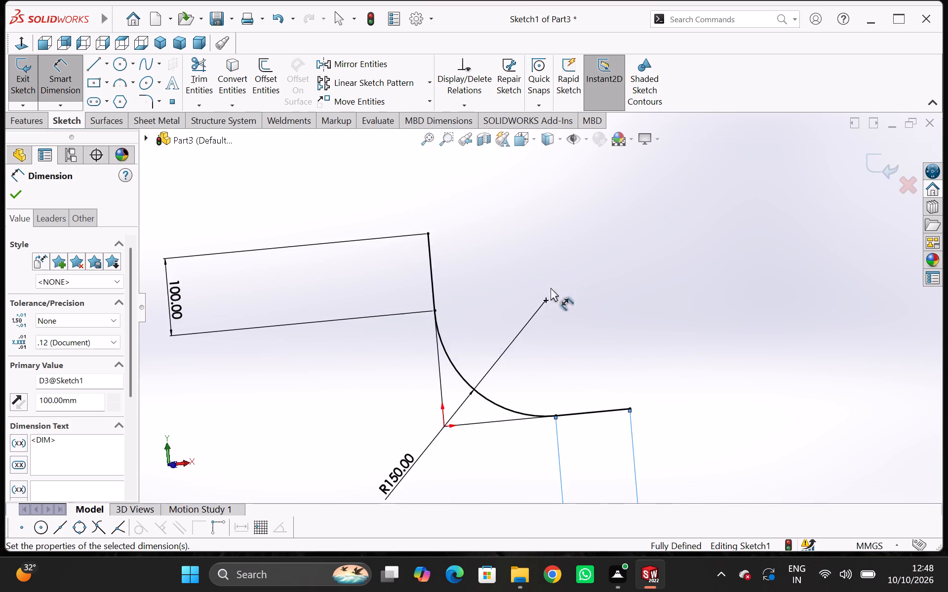
scroll(551, 288, down, 3)
scroll(538, 308, up, 4)
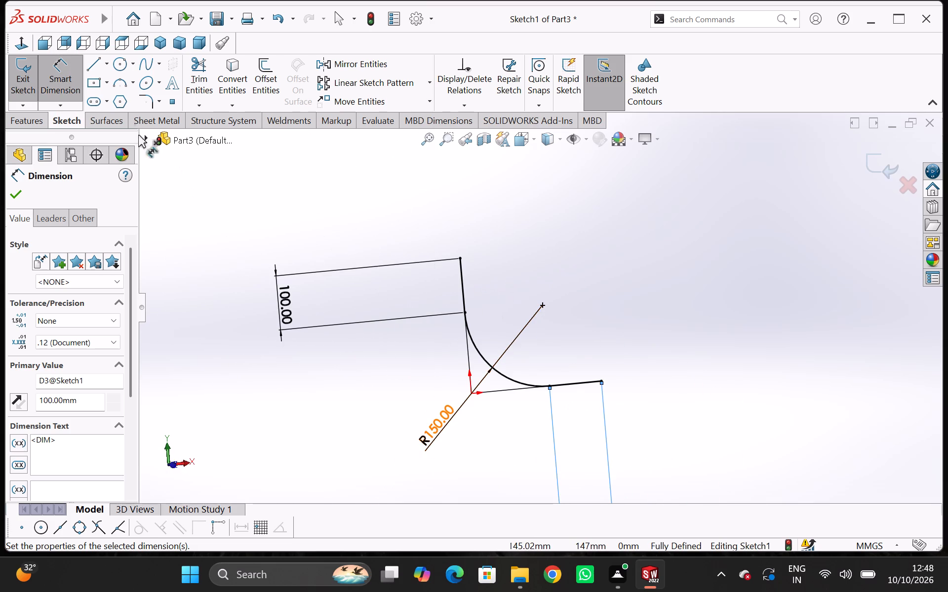
click(40, 39)
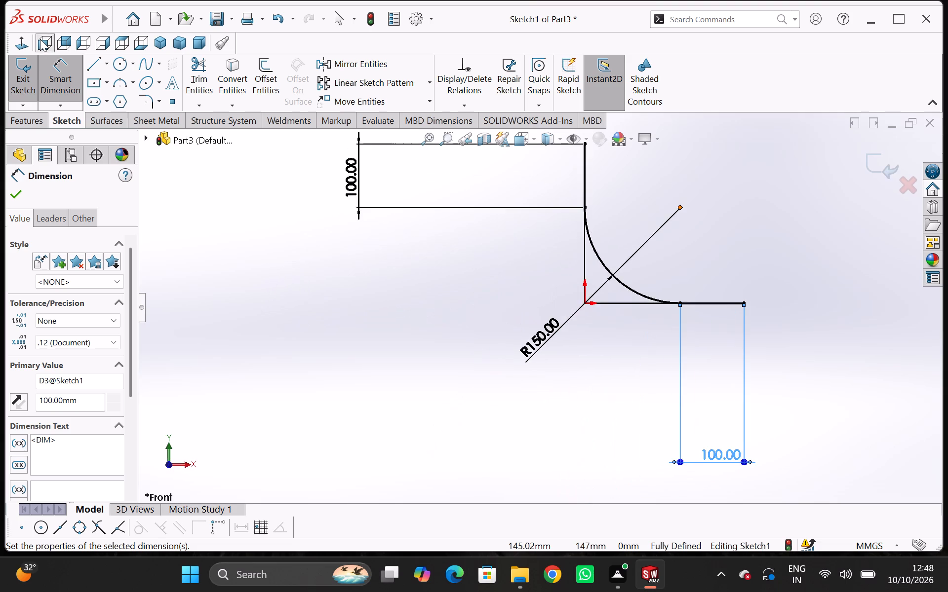
scroll(769, 214, down, 3)
scroll(711, 221, up, 4)
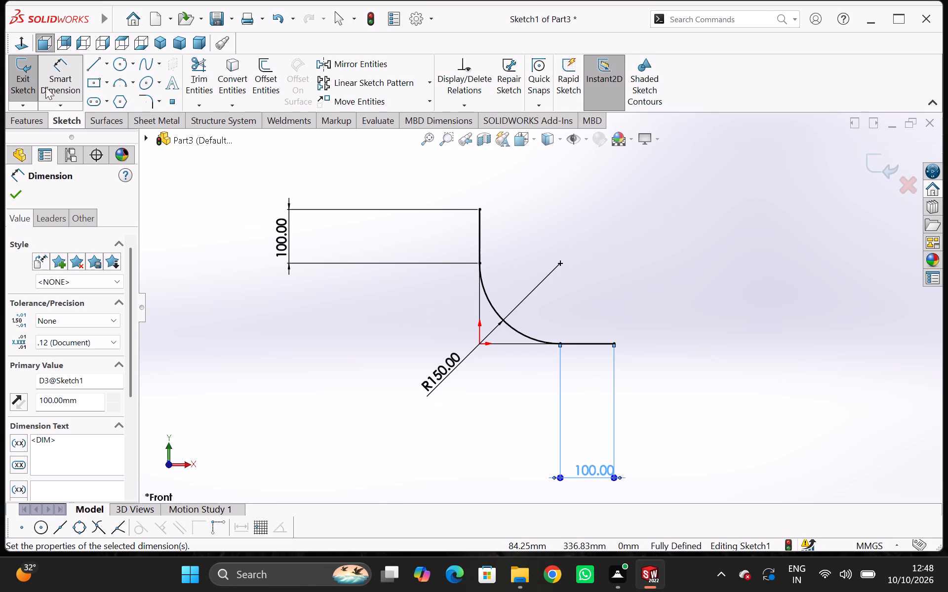
Exit the dimensioned L-shaped sketch.
click(24, 87)
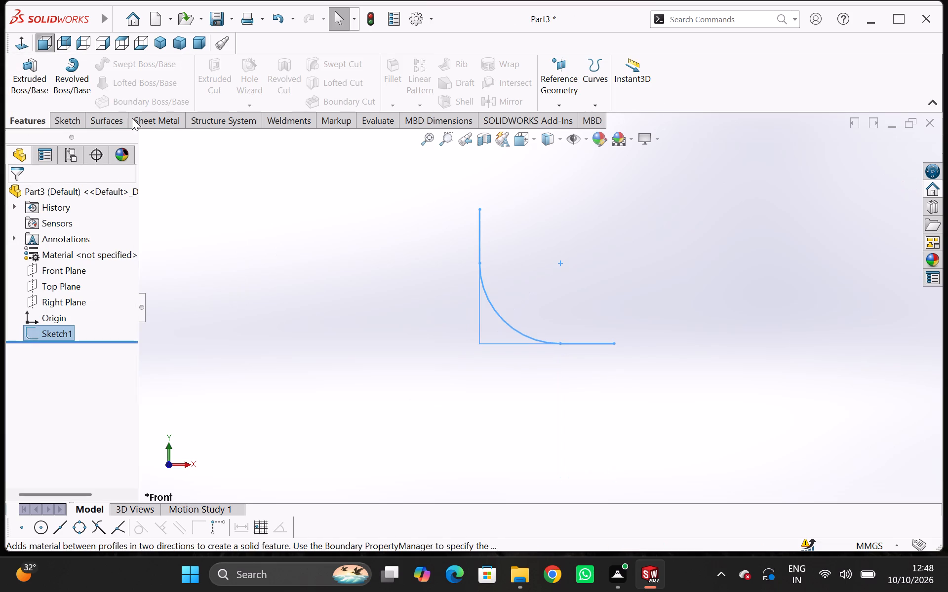
Start a new sketch on the Top Plane.
click(57, 123)
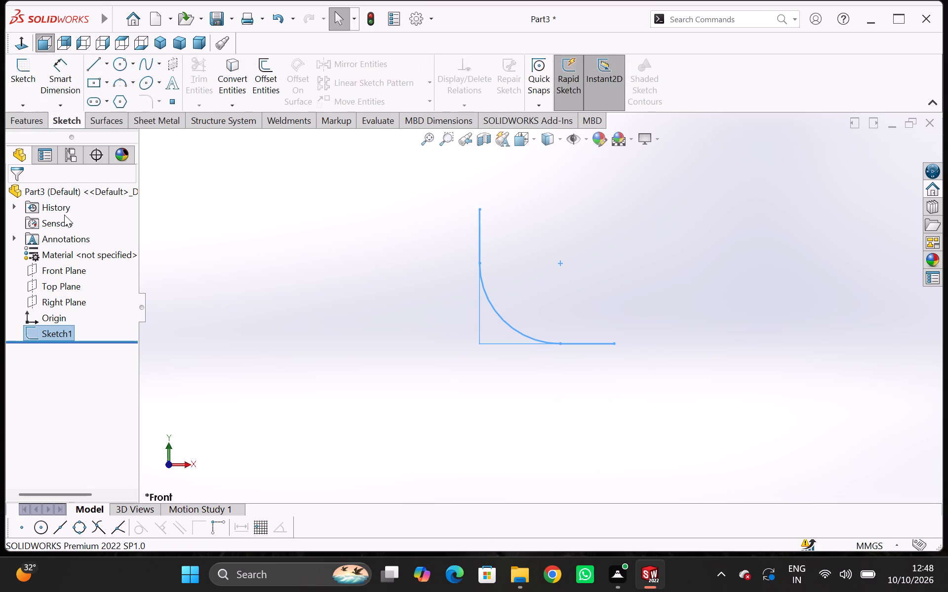
click(63, 287)
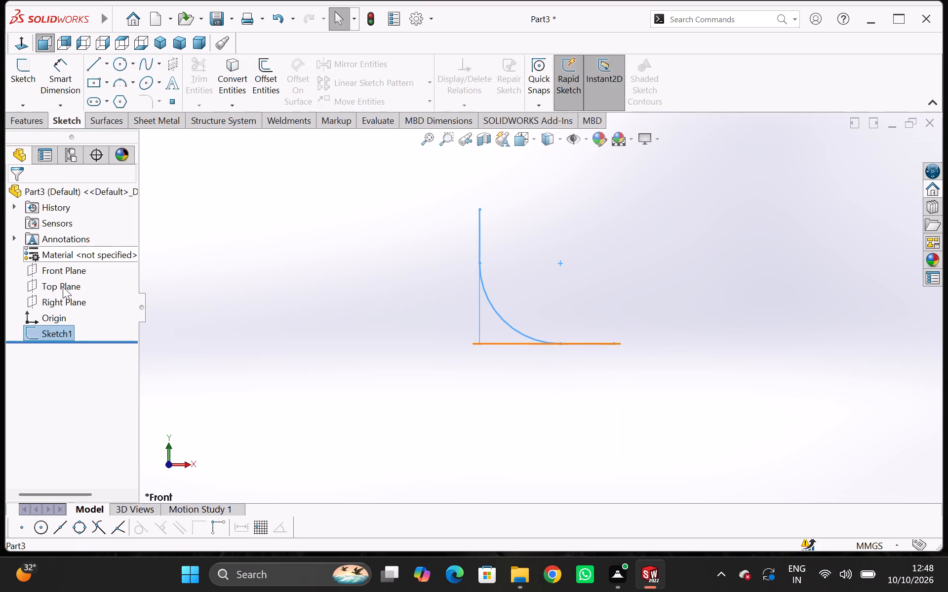
click(68, 264)
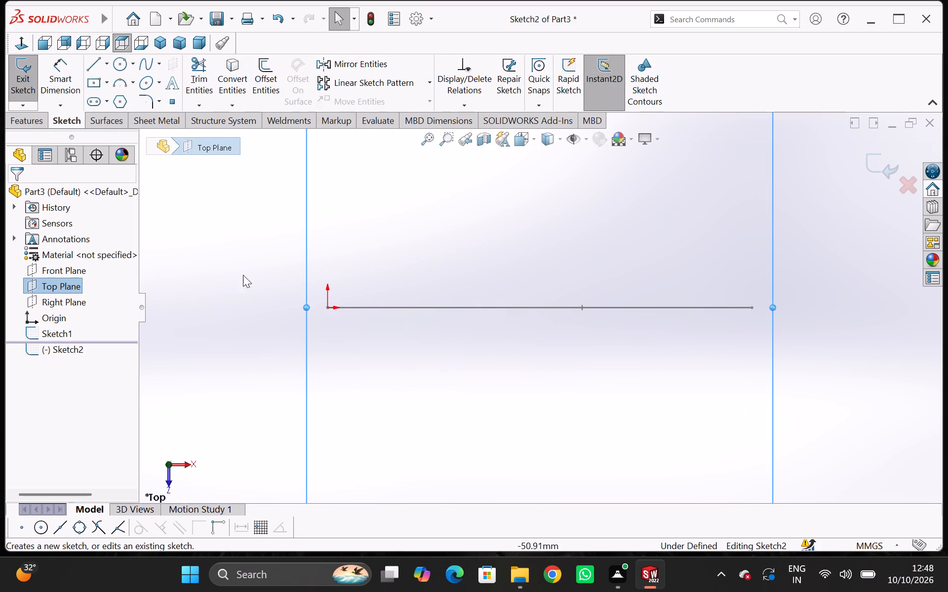
Sketch a circle of about 88 mm radius, centred by eye on the upper end of the L-shaped path.
scroll(263, 271, down, 3)
scroll(263, 271, up, 4)
scroll(351, 267, up, 4)
middle_drag(483, 321, 483, 322)
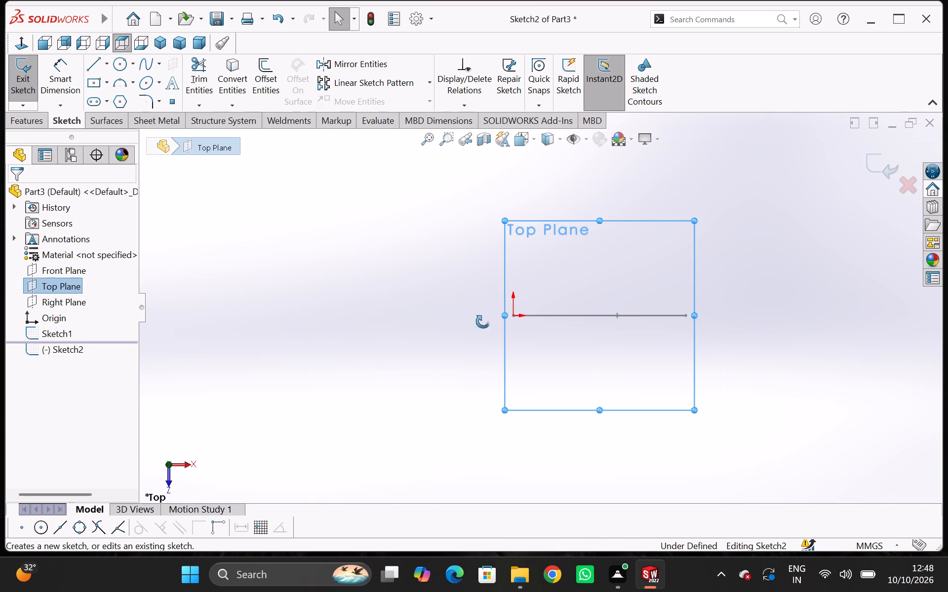
middle_drag(483, 322, 488, 312)
middle_drag(480, 306, 462, 296)
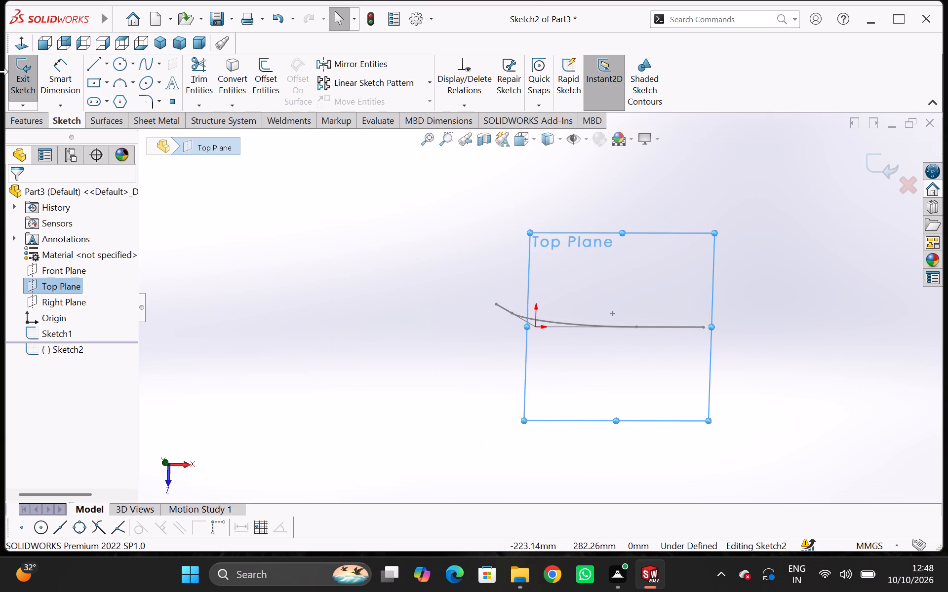
click(120, 71)
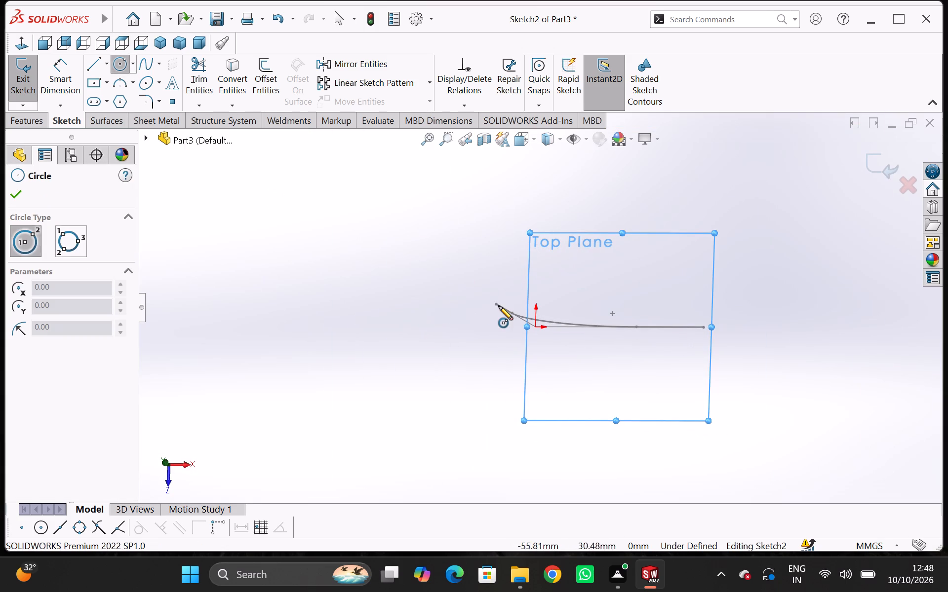
click(496, 303)
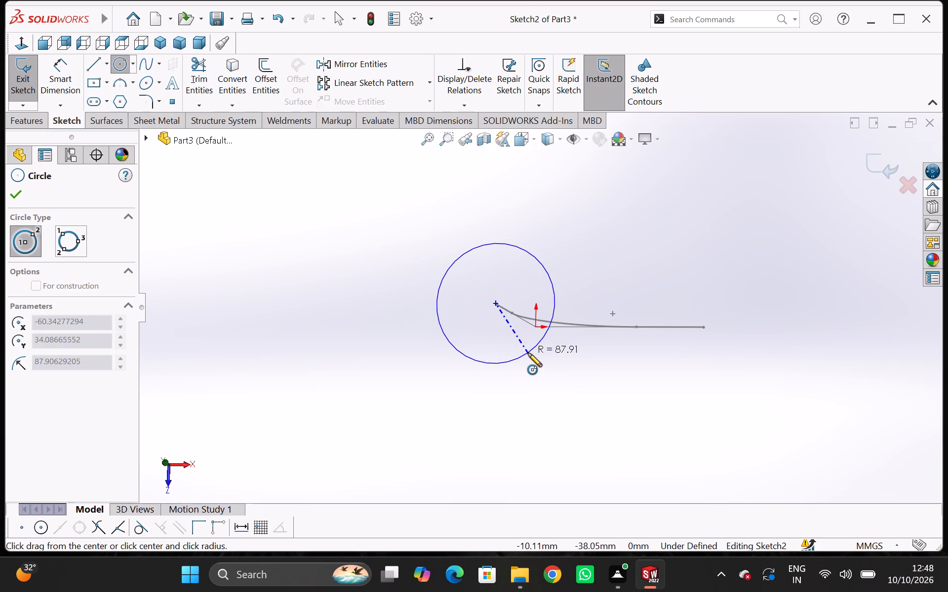
click(528, 353)
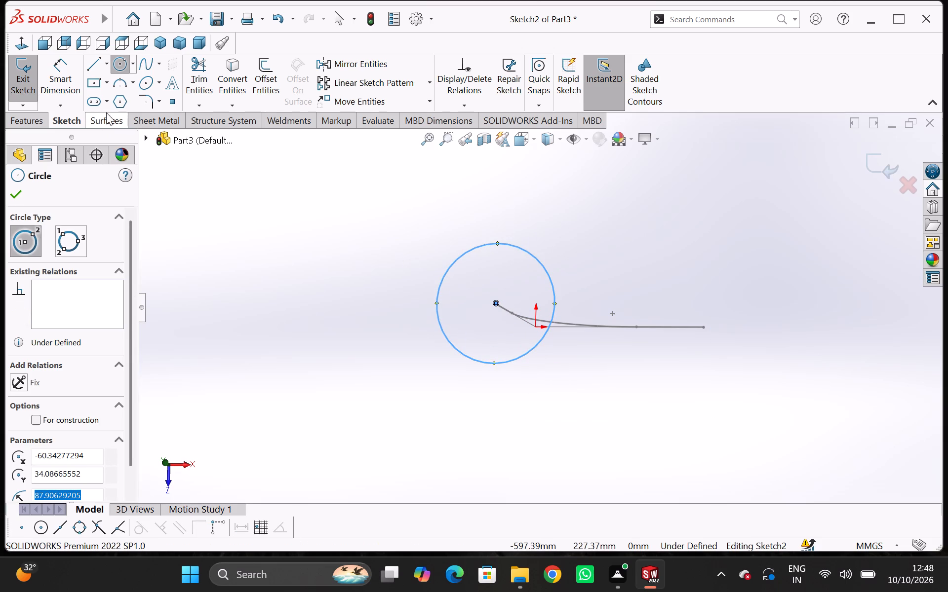
Dimension the circle's diameter to 120 mm.
click(68, 93)
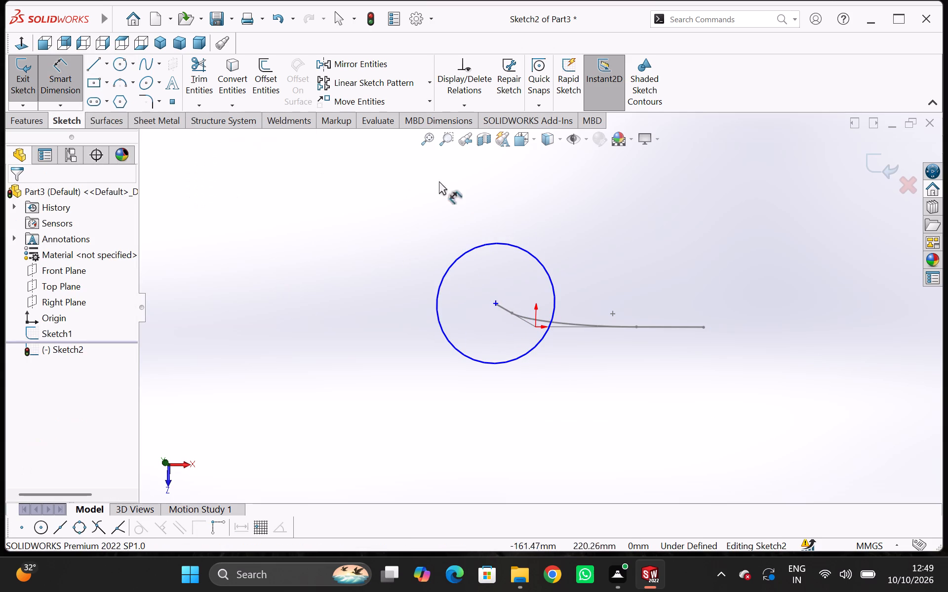
click(495, 243)
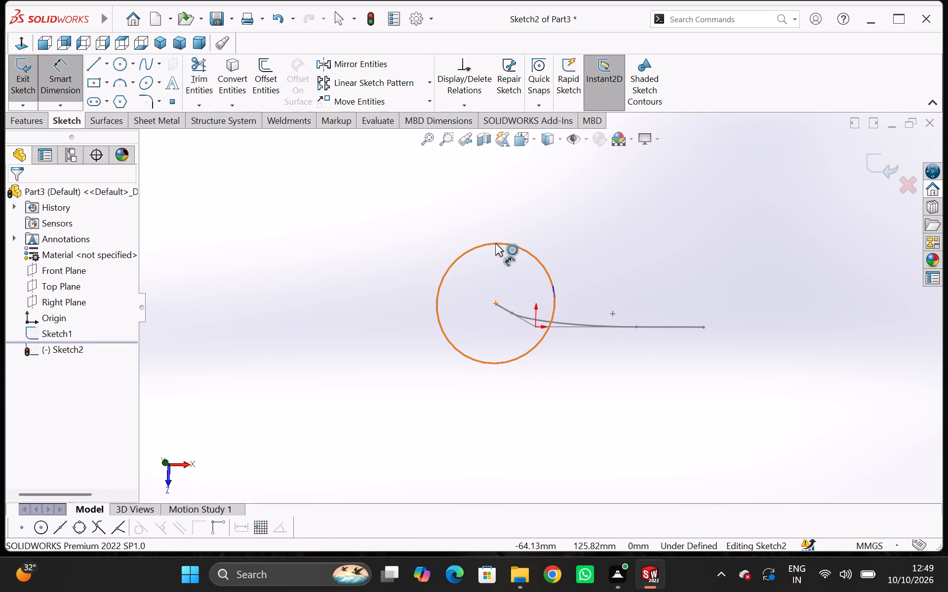
click(422, 212)
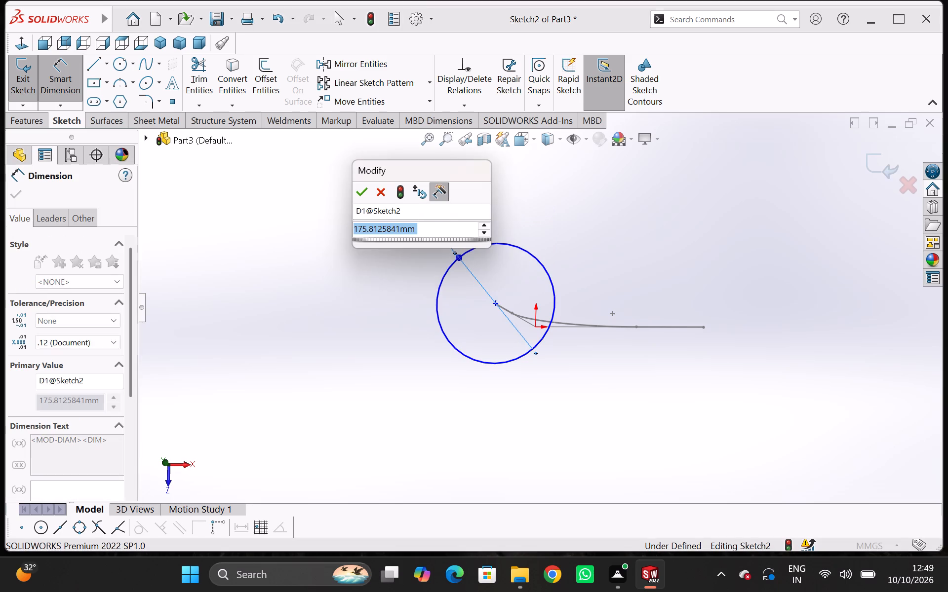
text(12)
key(0)
key(Return)
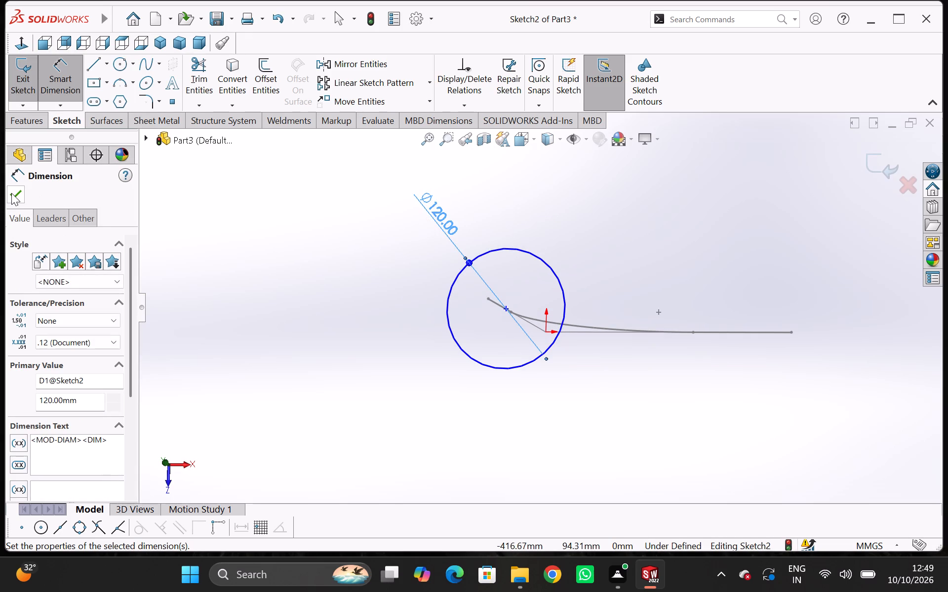
click(18, 193)
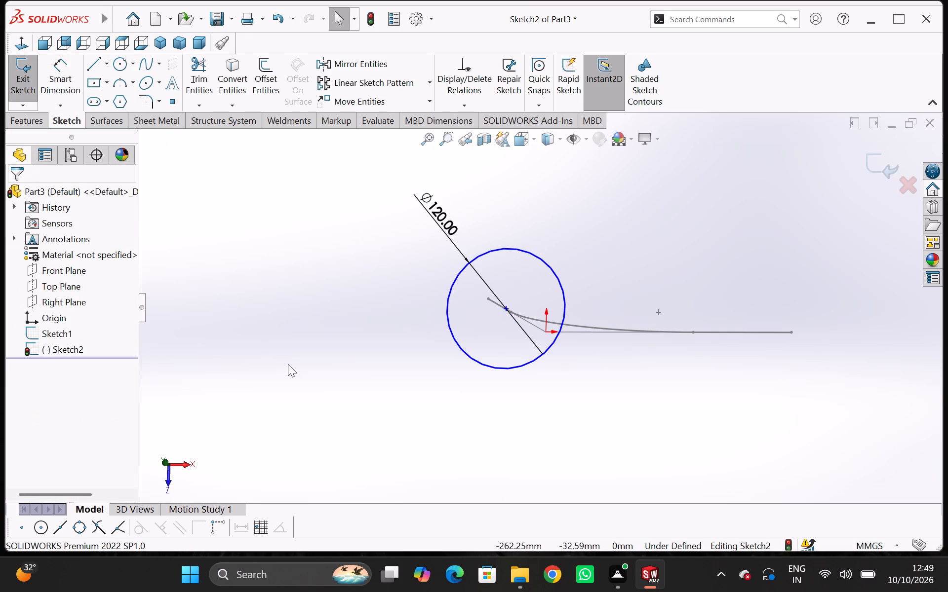
Move the circle's centre visually close to the vertical line's upper end, at about X 471 mm, Z -1429 mm.
middle_drag(290, 364, 312, 262)
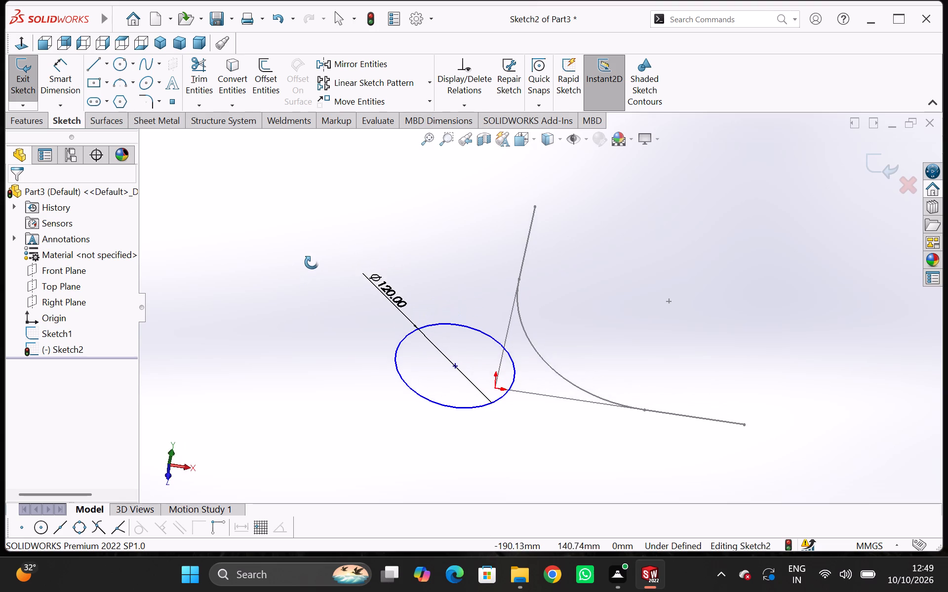
middle_drag(312, 262, 315, 219)
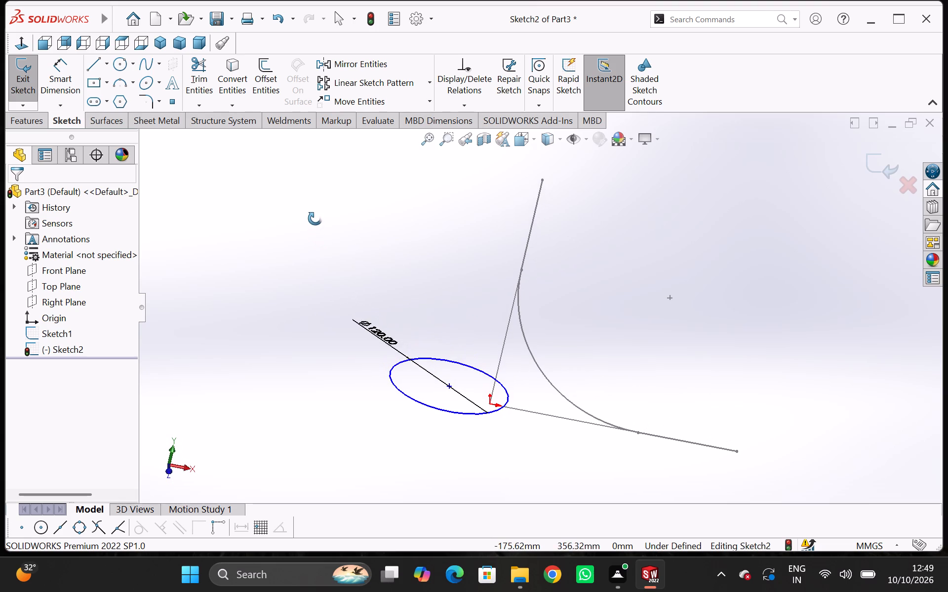
middle_drag(315, 219, 308, 196)
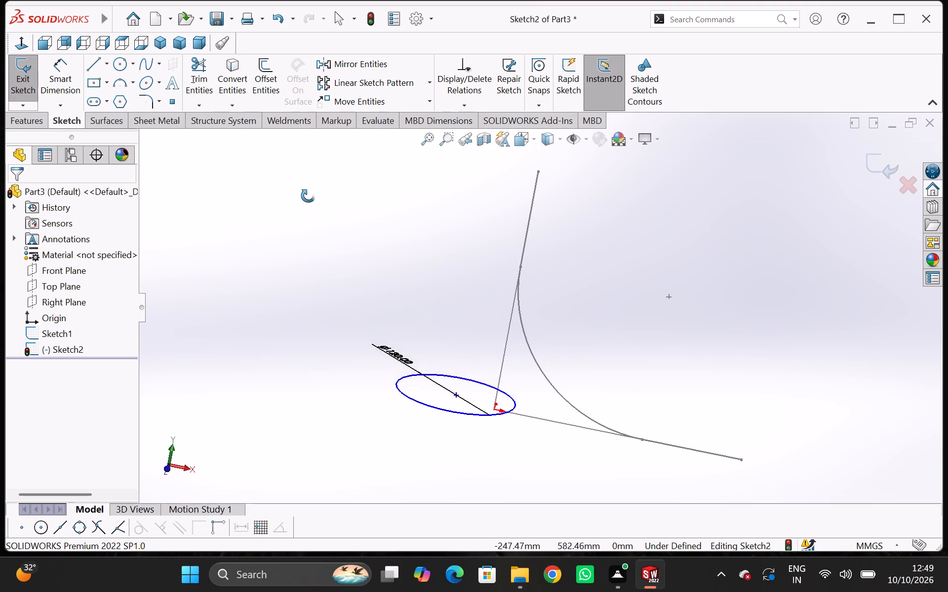
middle_drag(308, 196, 330, 191)
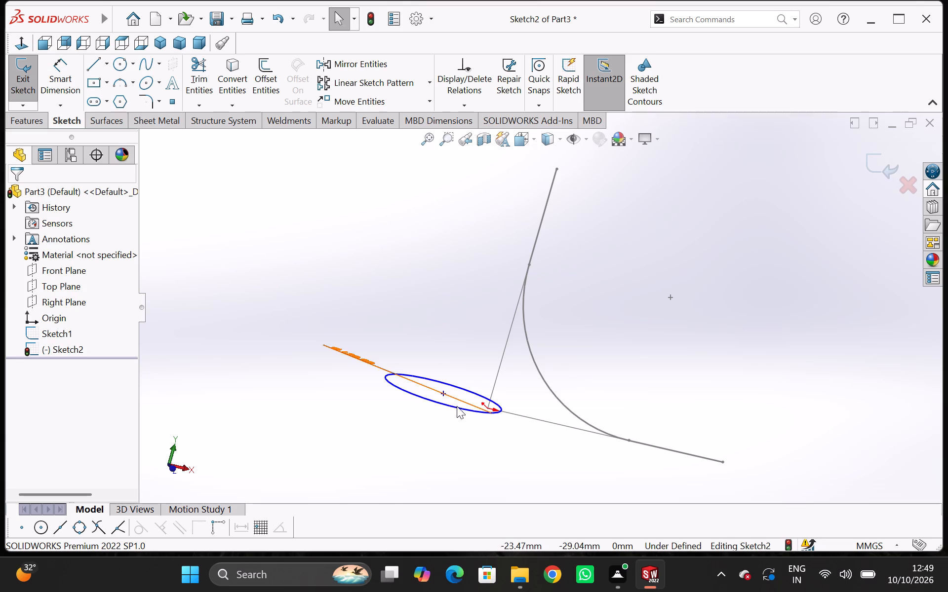
drag(443, 394, 465, 357)
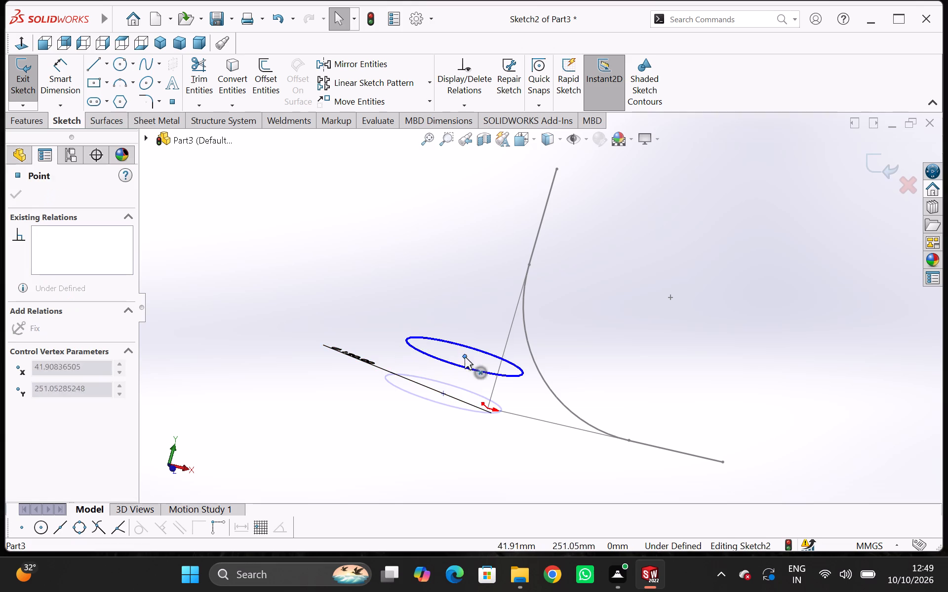
drag(465, 357, 561, 163)
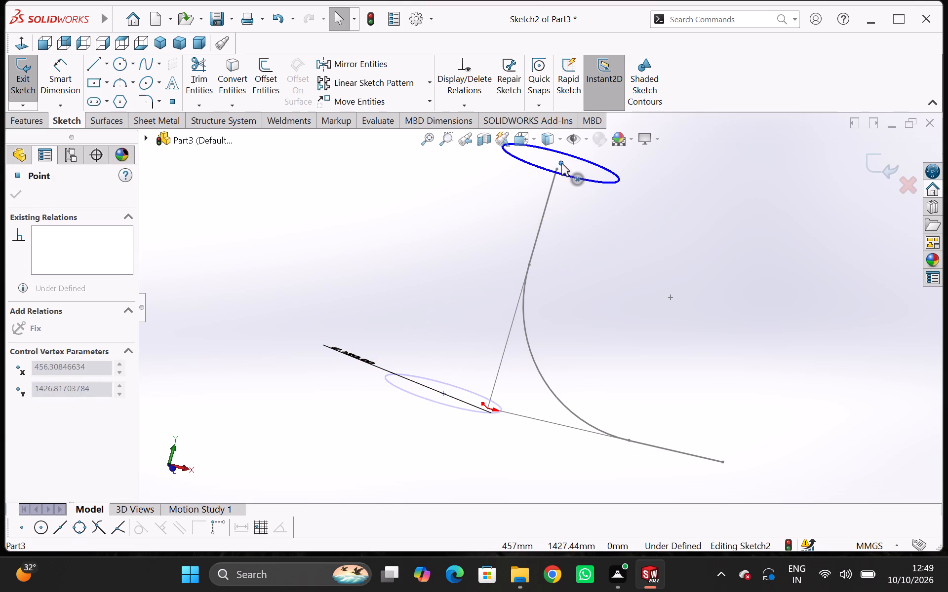
drag(561, 163, 574, 166)
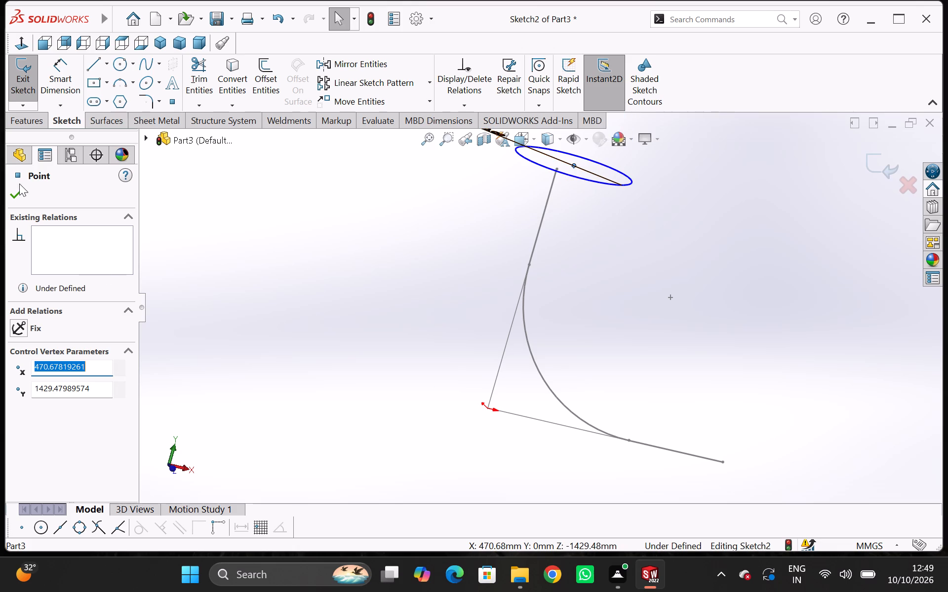
click(14, 196)
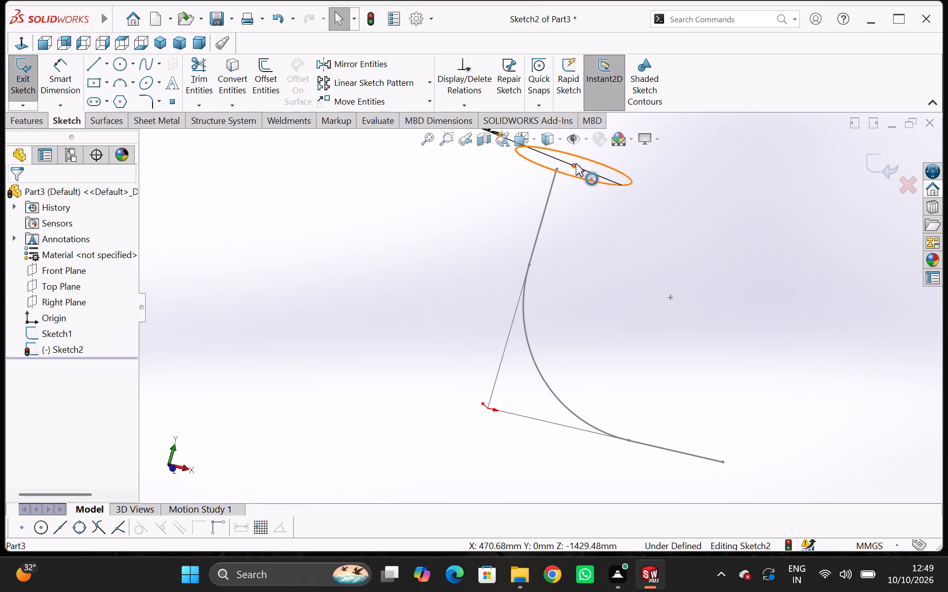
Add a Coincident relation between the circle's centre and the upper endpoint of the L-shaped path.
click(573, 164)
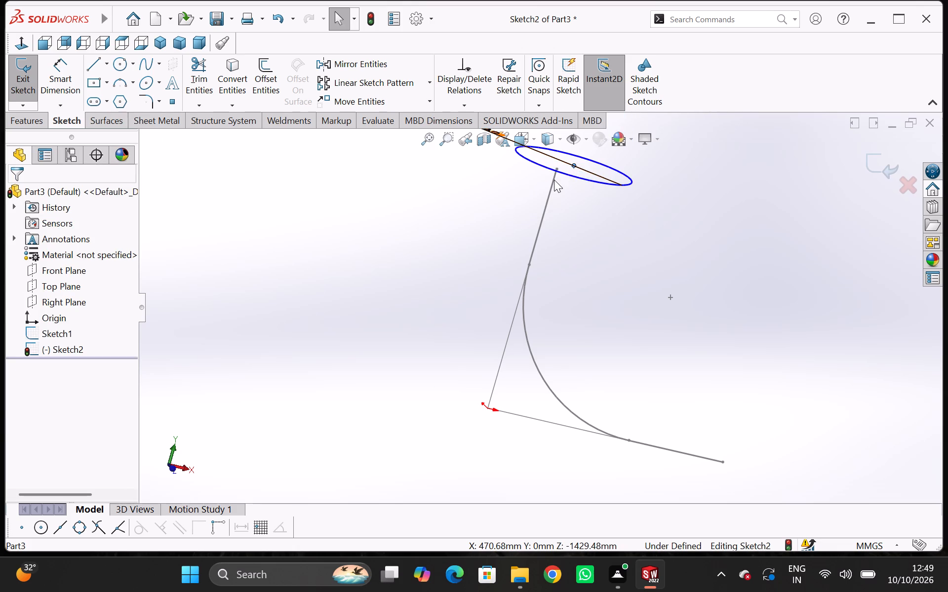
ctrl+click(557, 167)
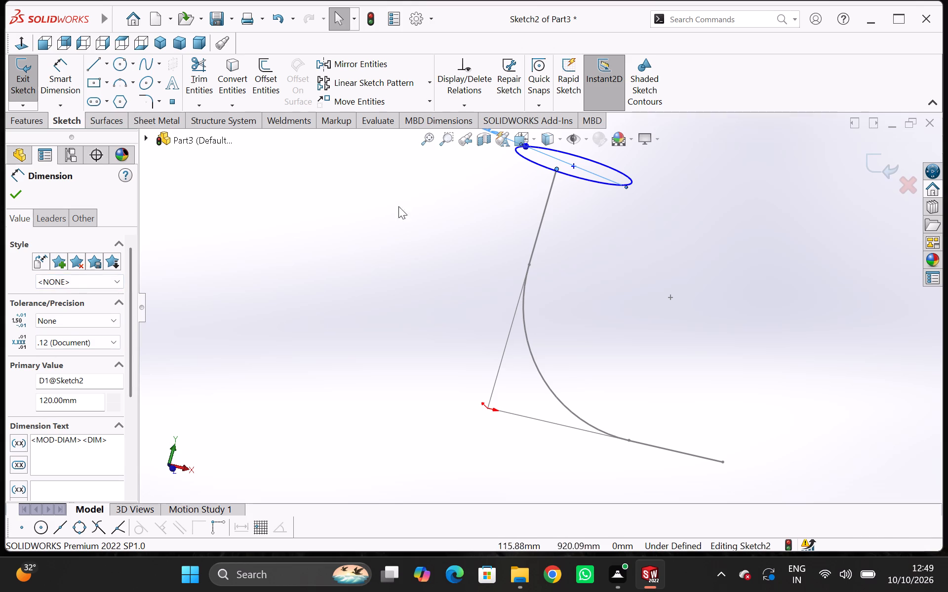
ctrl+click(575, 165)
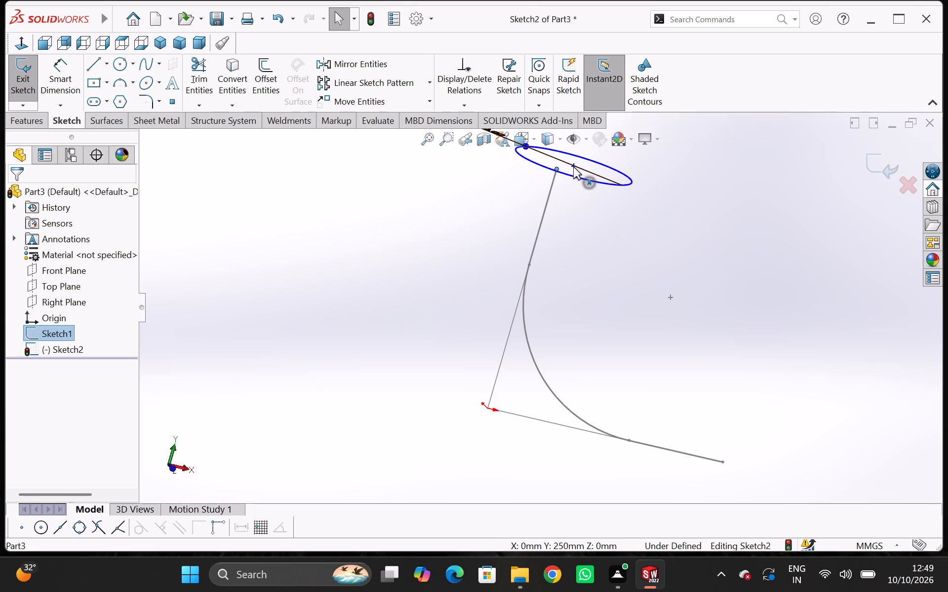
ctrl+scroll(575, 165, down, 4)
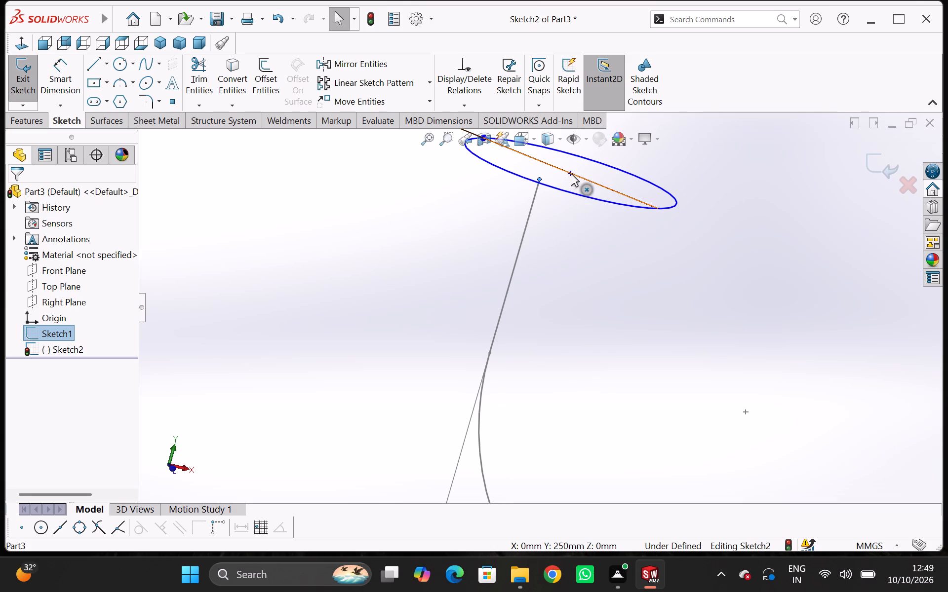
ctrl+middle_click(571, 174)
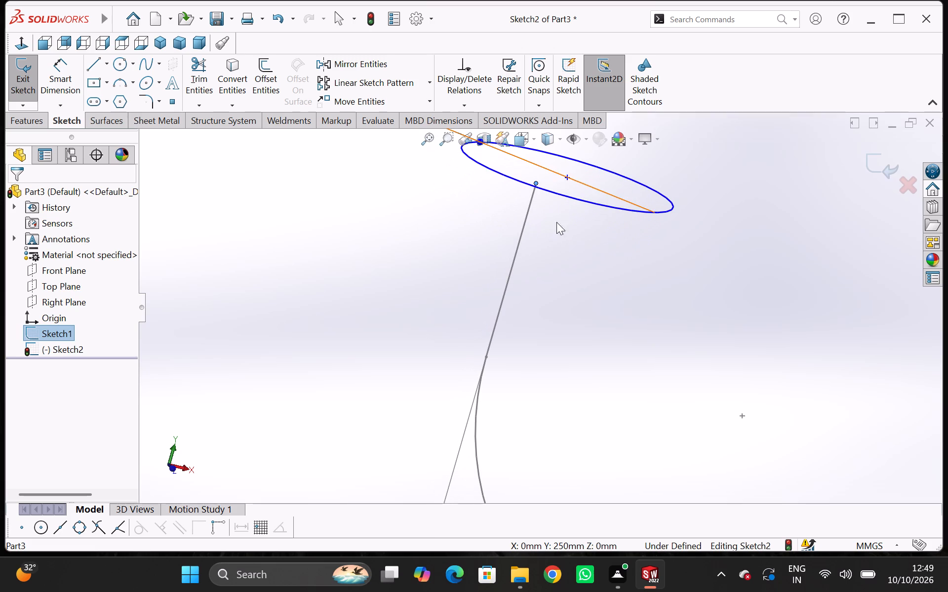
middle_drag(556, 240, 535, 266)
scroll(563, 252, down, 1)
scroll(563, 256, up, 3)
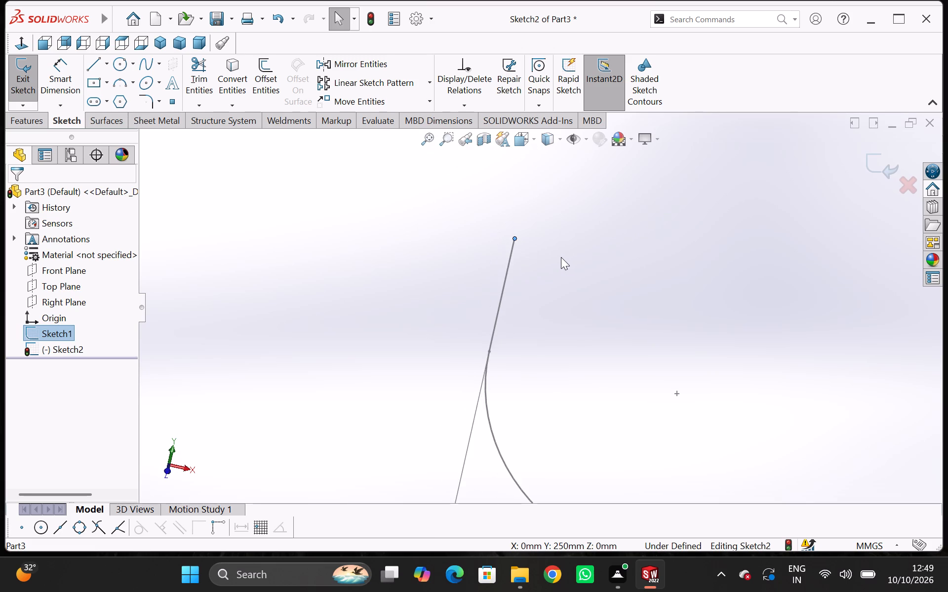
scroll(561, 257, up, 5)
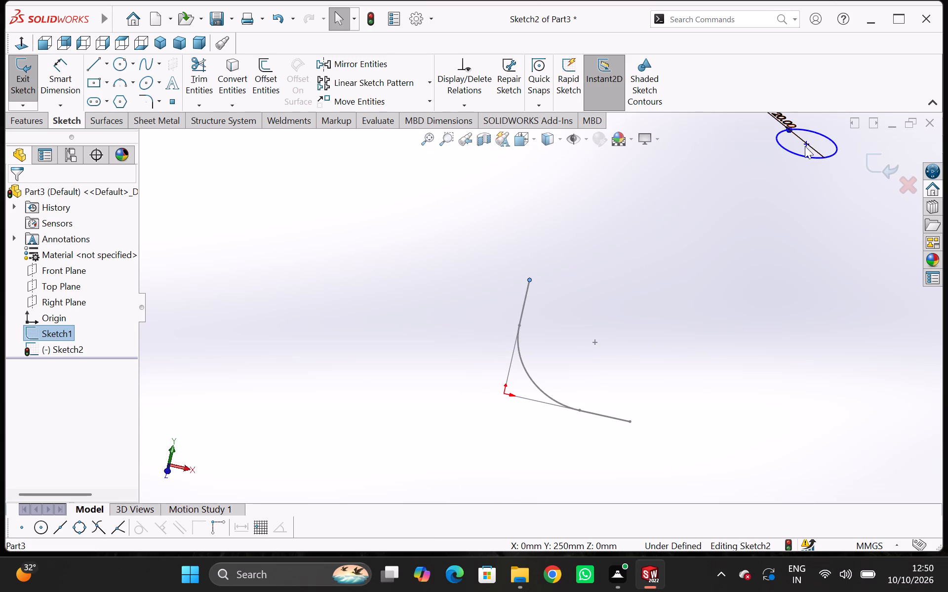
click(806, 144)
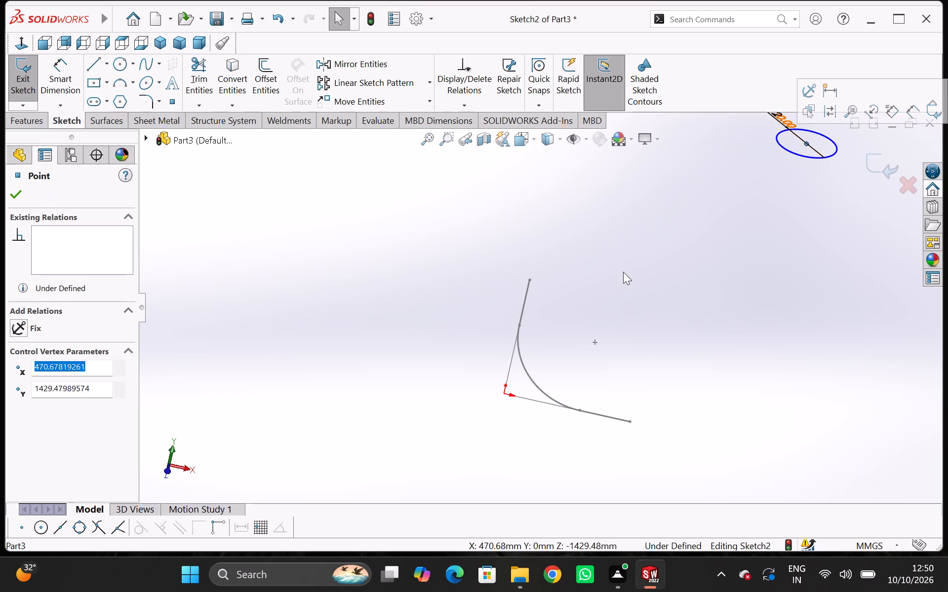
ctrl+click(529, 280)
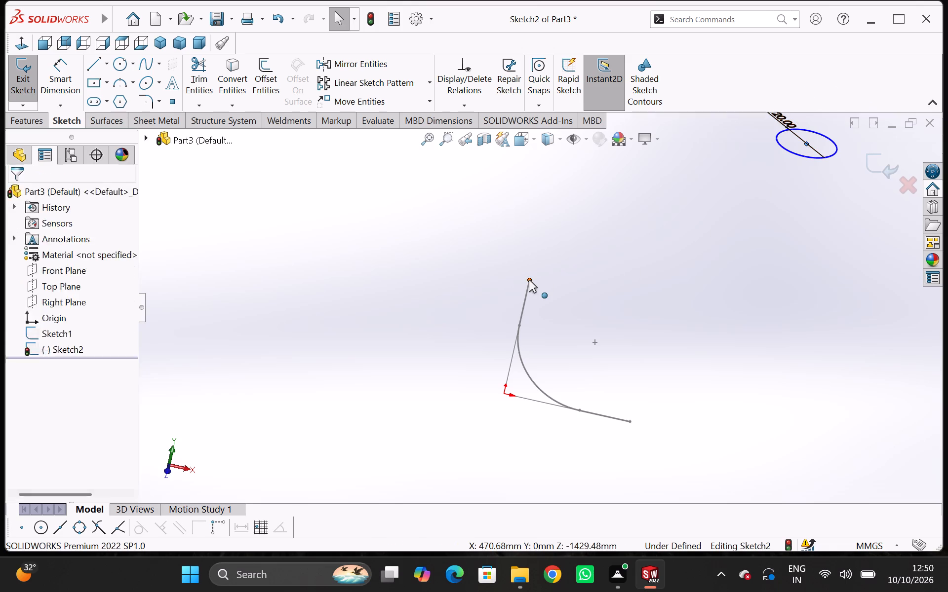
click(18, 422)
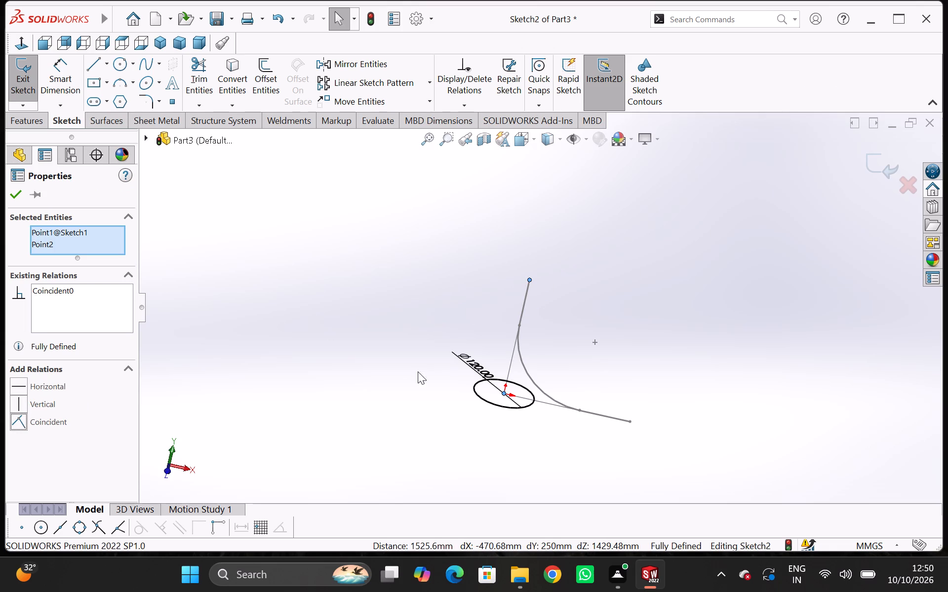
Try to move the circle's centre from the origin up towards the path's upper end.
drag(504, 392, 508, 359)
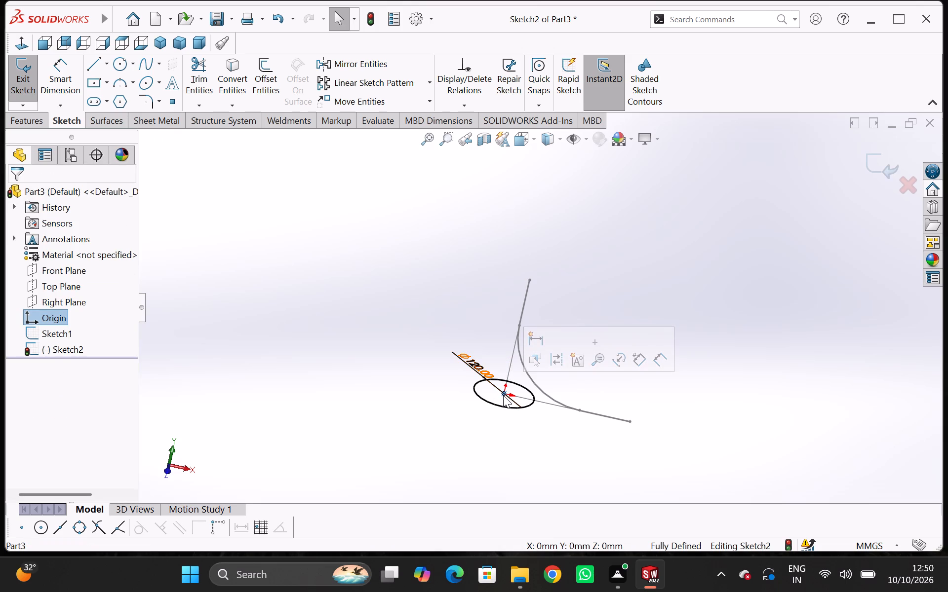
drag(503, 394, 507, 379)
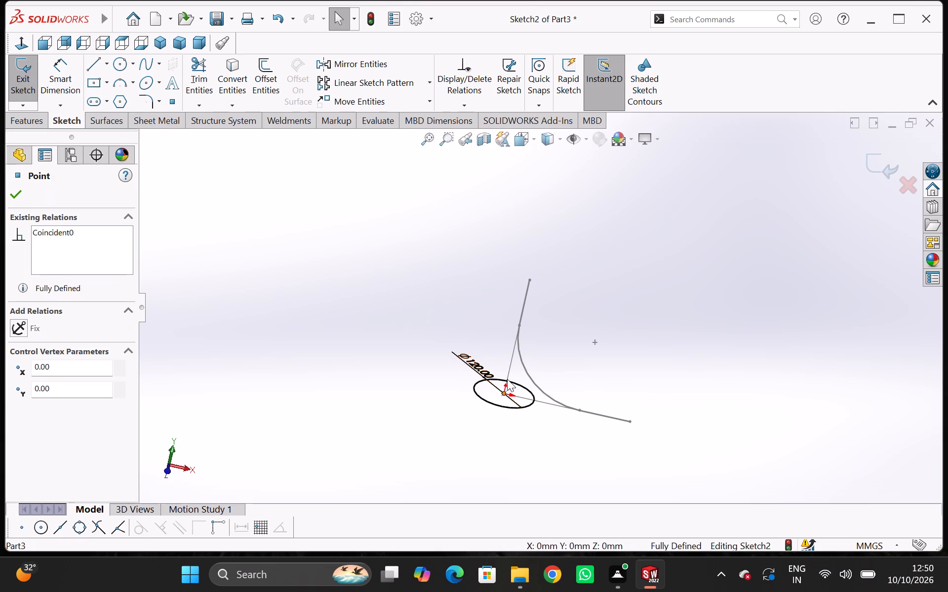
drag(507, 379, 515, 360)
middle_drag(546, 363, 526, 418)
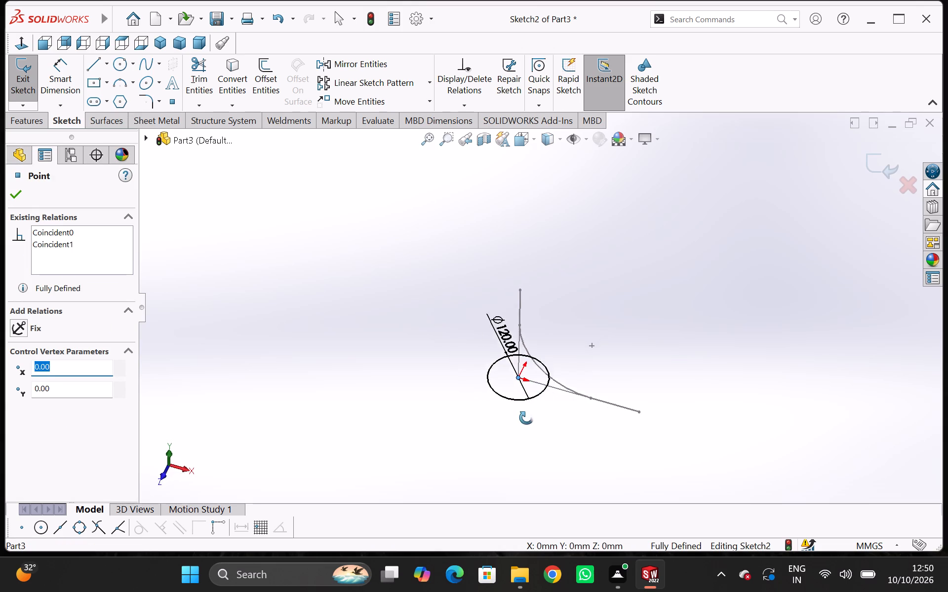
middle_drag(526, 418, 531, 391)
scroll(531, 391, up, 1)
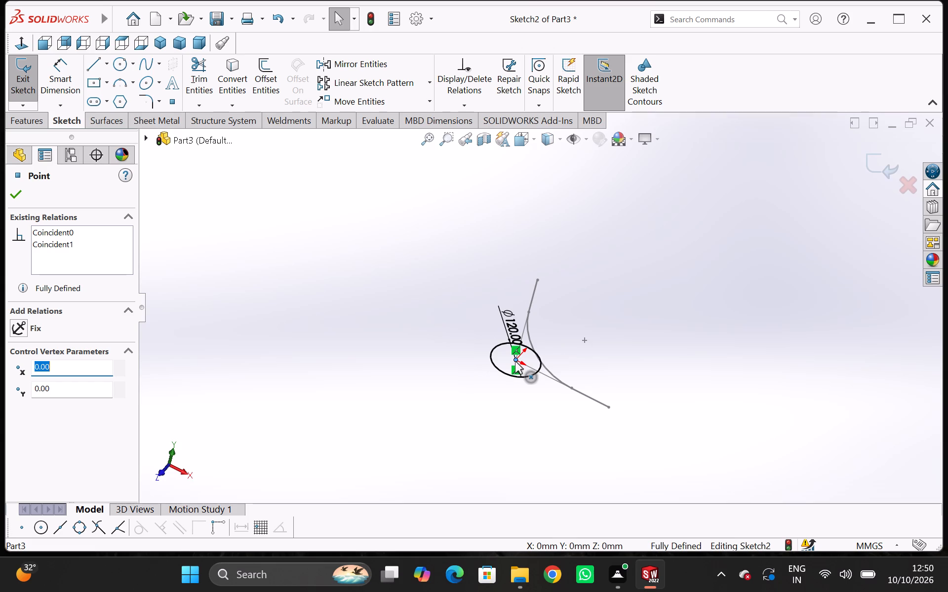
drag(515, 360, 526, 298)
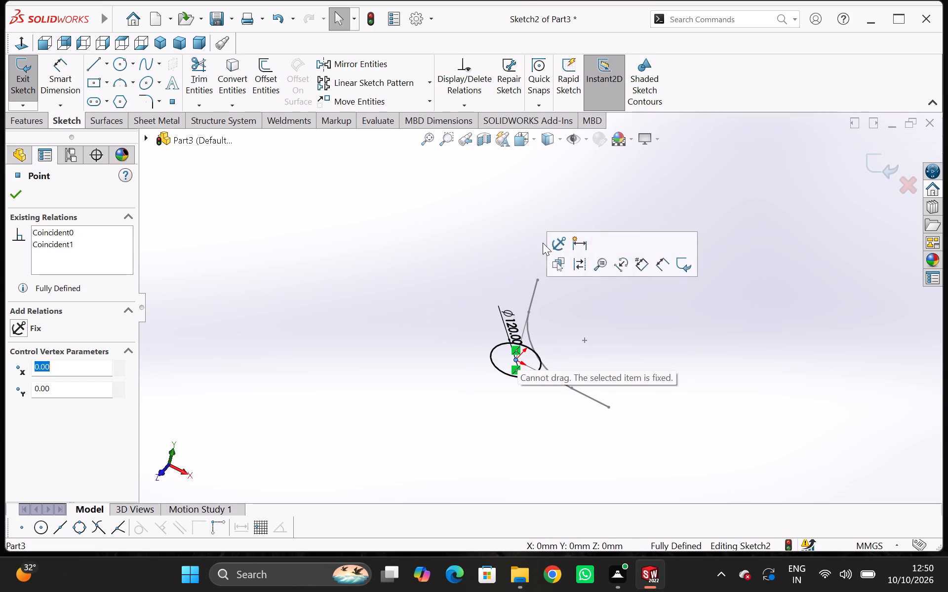
Undo the circle's Coincident relation, the moves of its centre and its diameter edit.
key(ctrl+z)
key(ctrl+z)
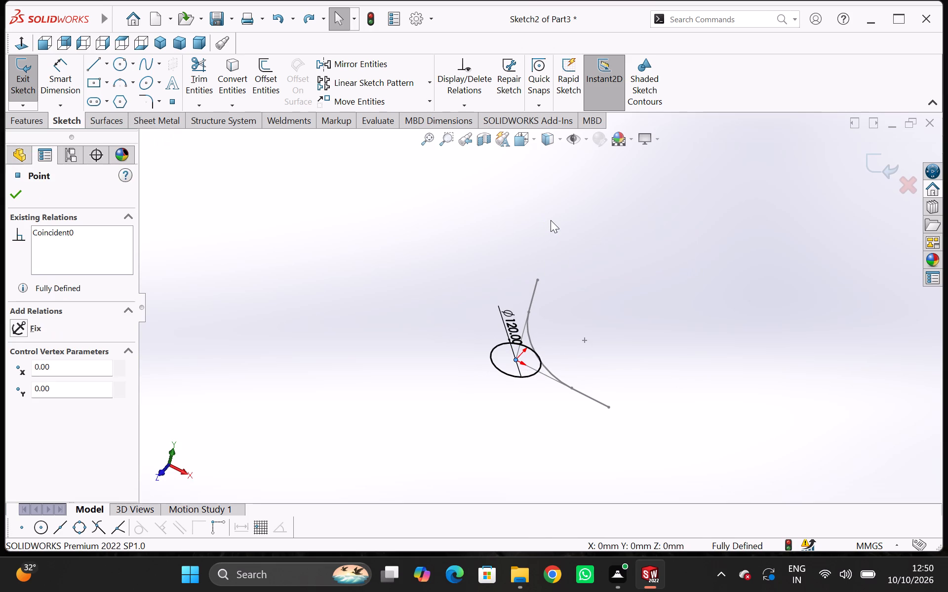
key(ctrl+z)
key(ctrl+z)
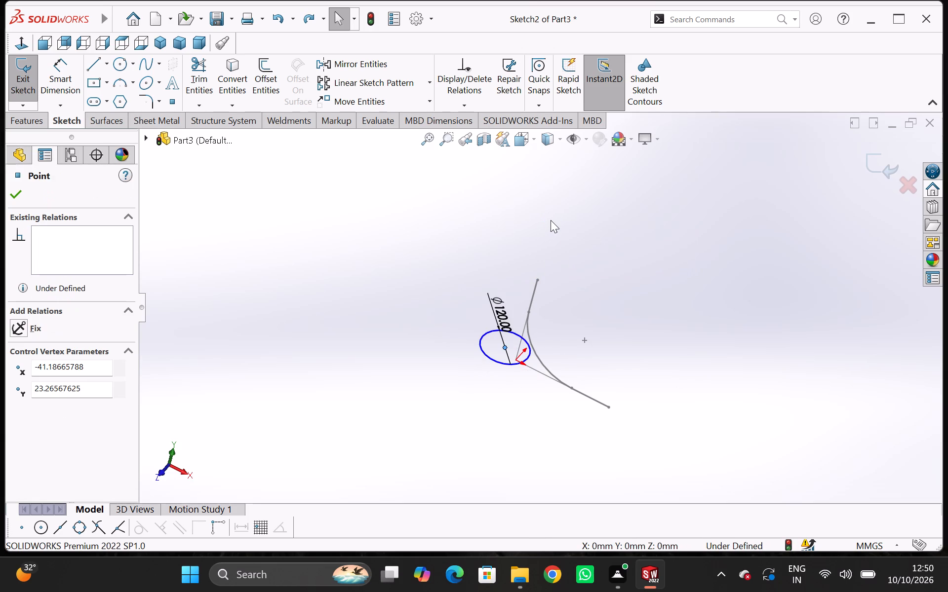
key(ctrl+z)
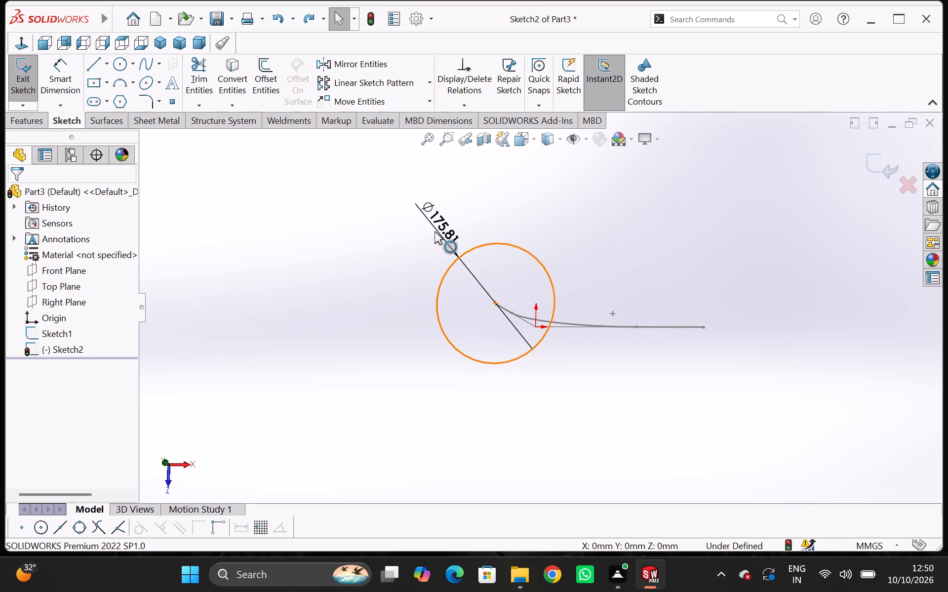
Set the circle's diameter to 120 mm and exit the sketch.
double_click(446, 225)
key(1)
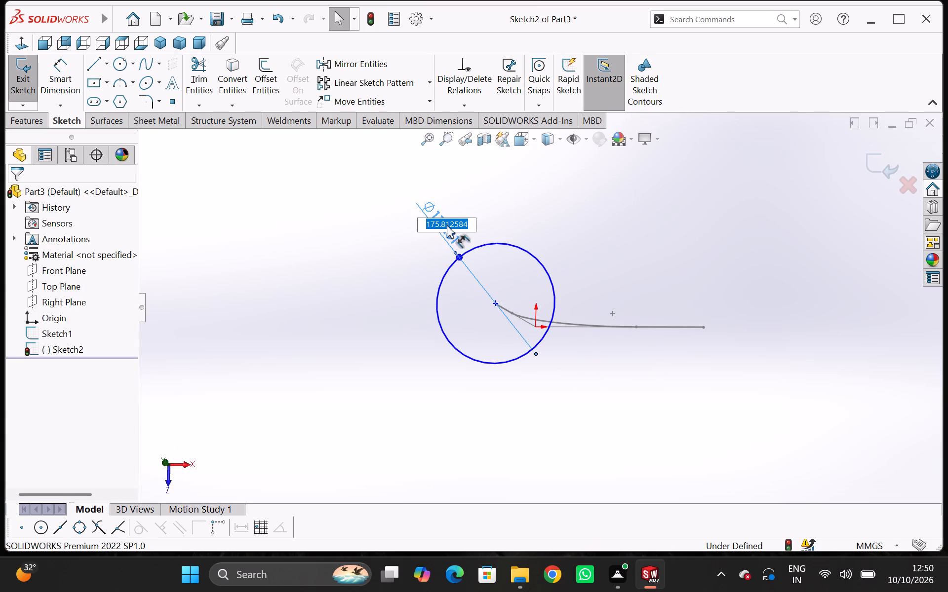
text(20)
key(Return)
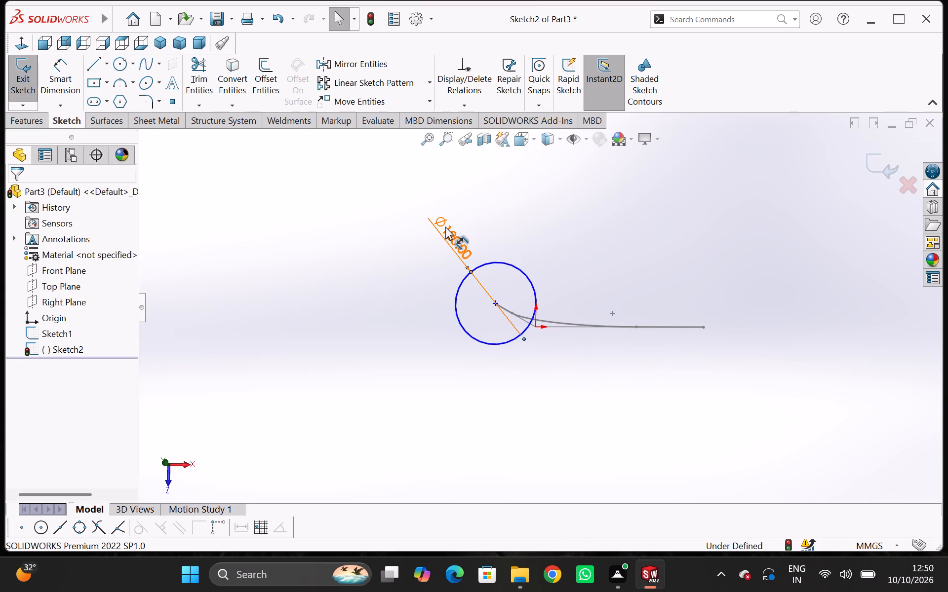
middle_drag(560, 272, 614, 204)
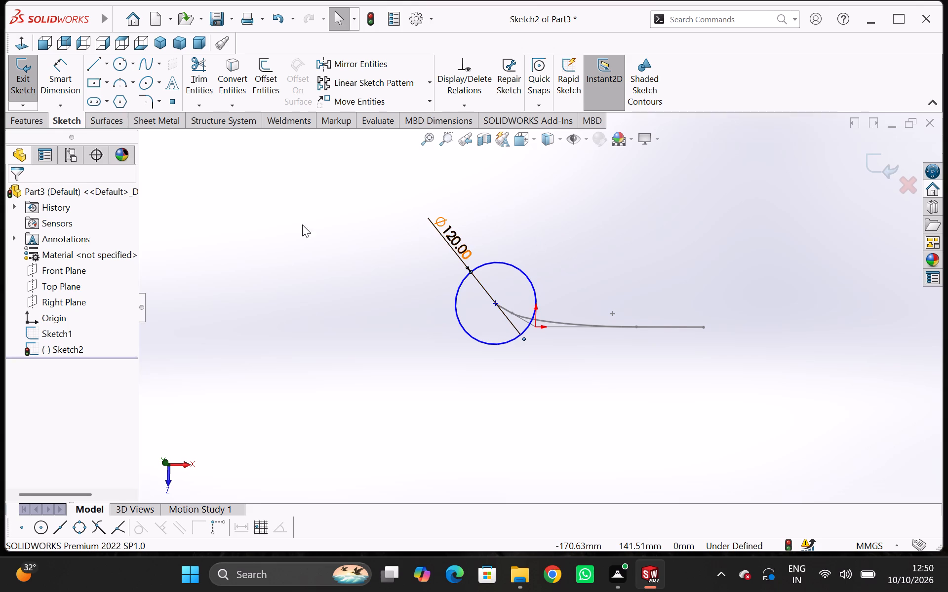
click(25, 74)
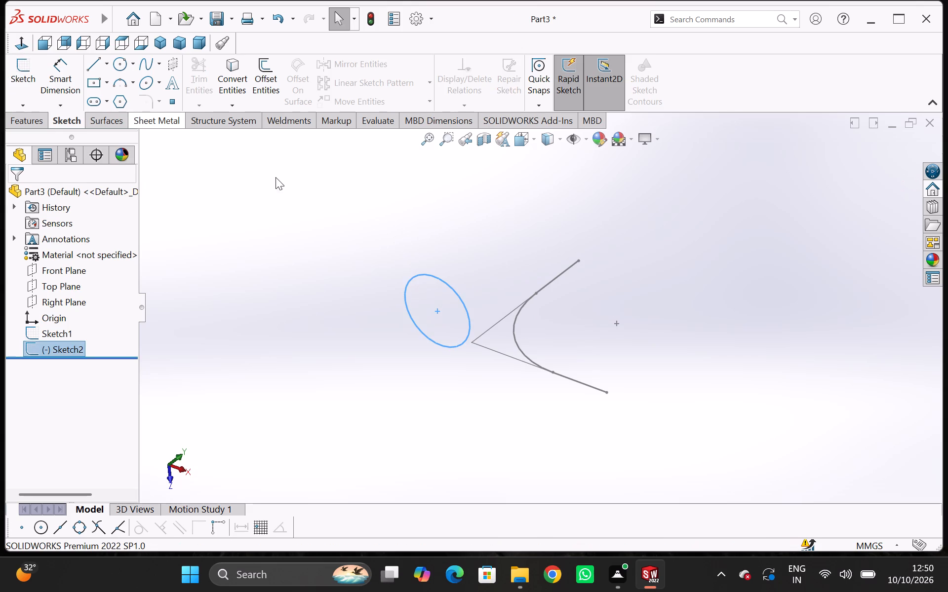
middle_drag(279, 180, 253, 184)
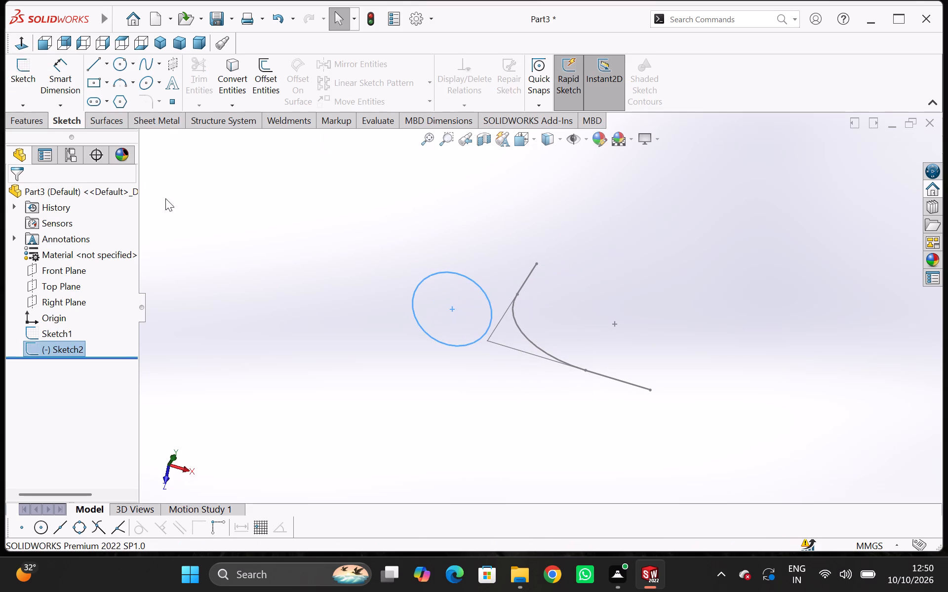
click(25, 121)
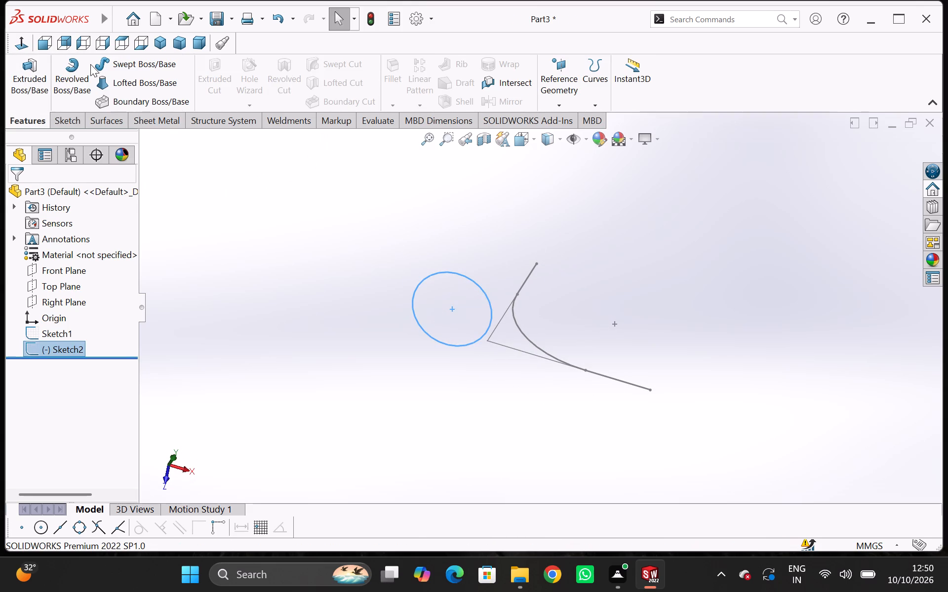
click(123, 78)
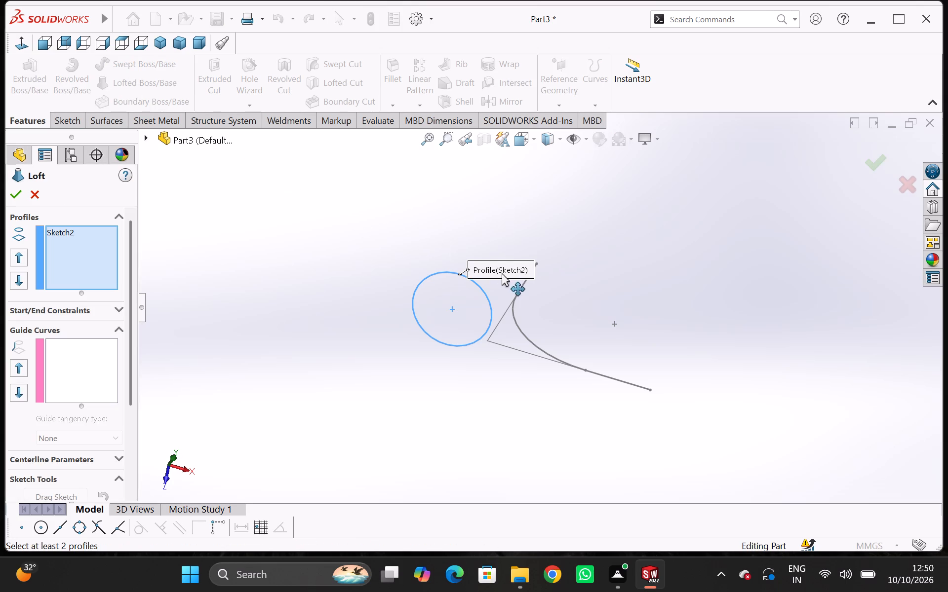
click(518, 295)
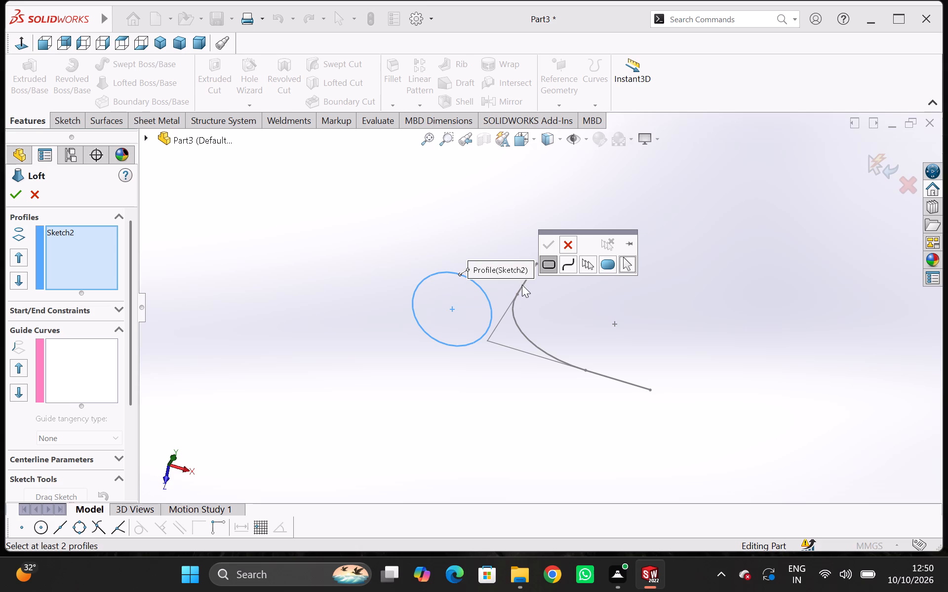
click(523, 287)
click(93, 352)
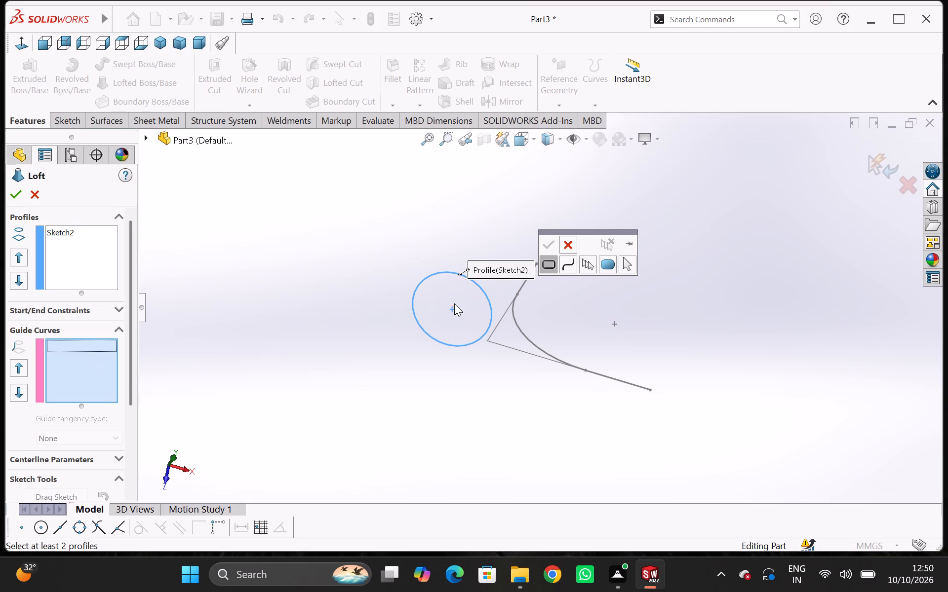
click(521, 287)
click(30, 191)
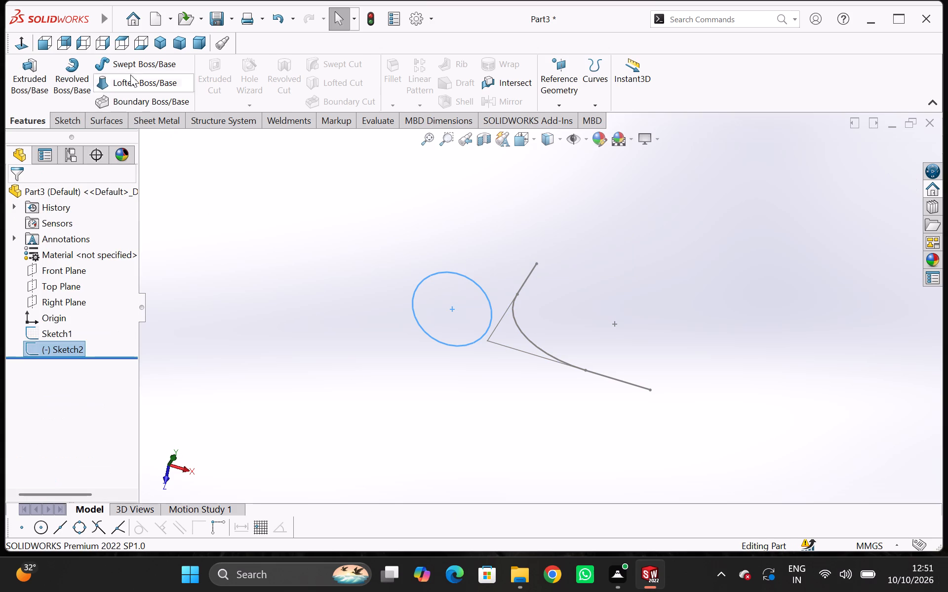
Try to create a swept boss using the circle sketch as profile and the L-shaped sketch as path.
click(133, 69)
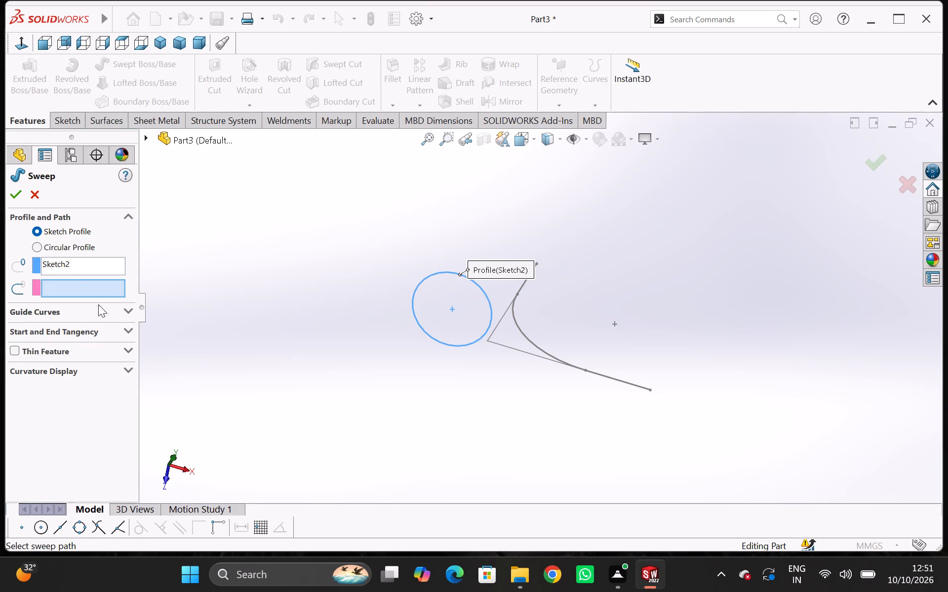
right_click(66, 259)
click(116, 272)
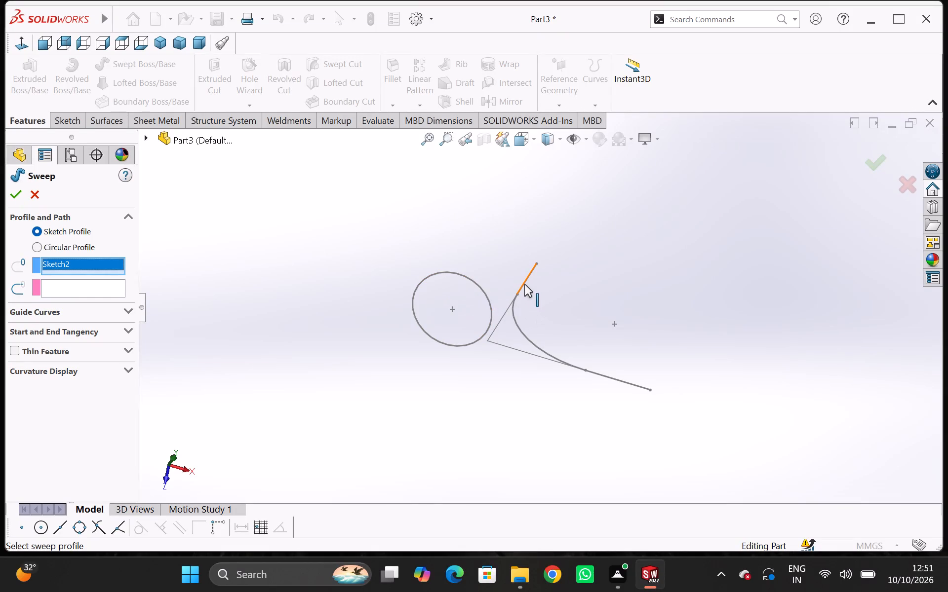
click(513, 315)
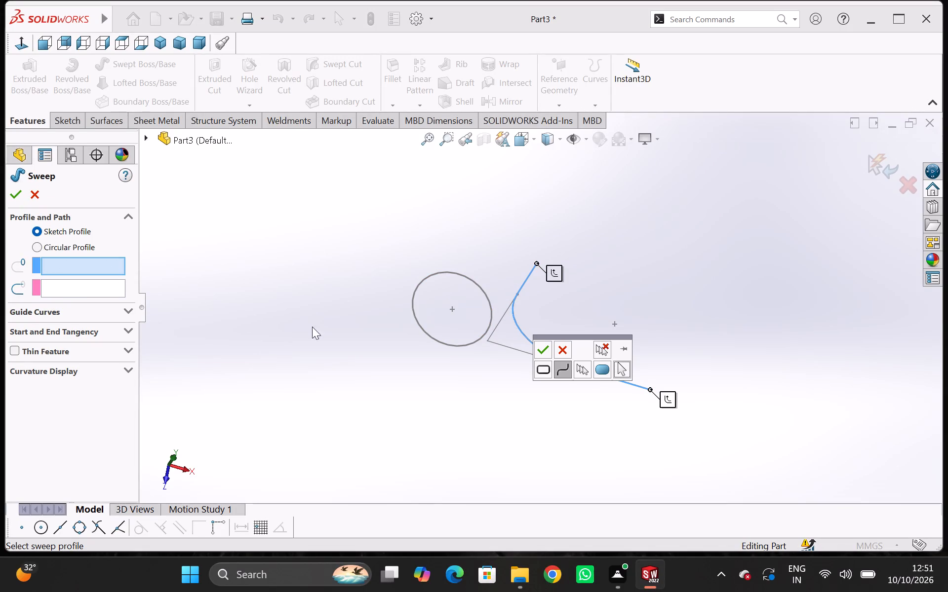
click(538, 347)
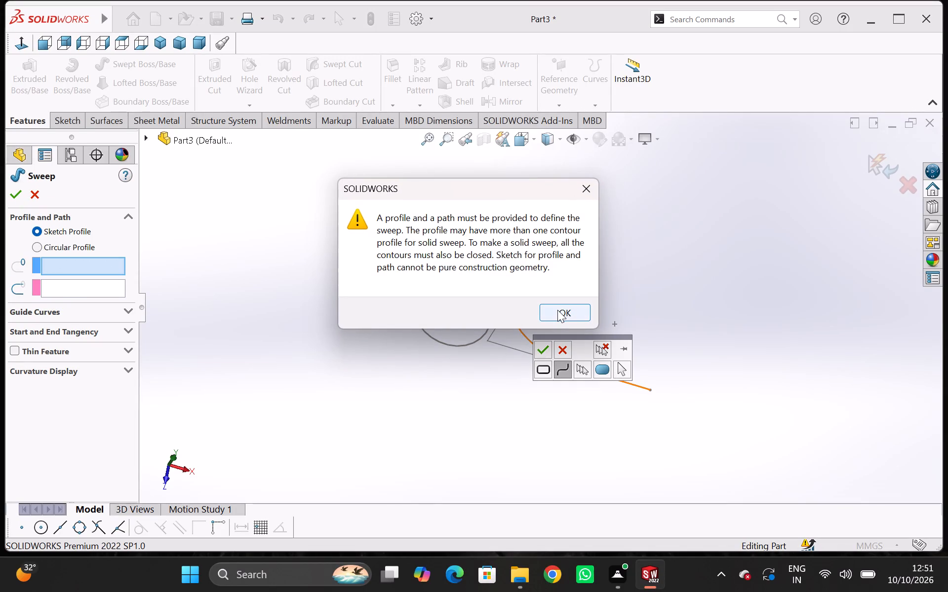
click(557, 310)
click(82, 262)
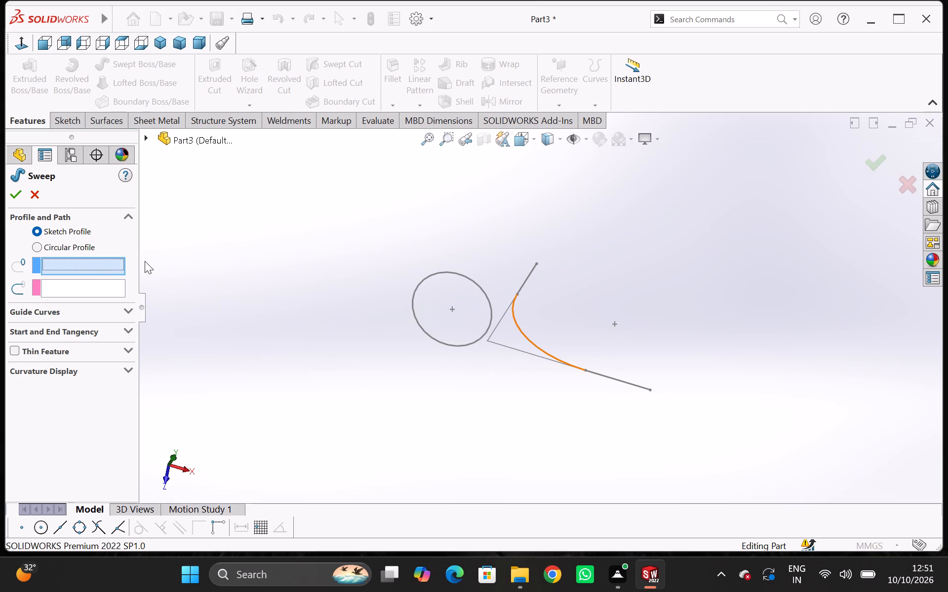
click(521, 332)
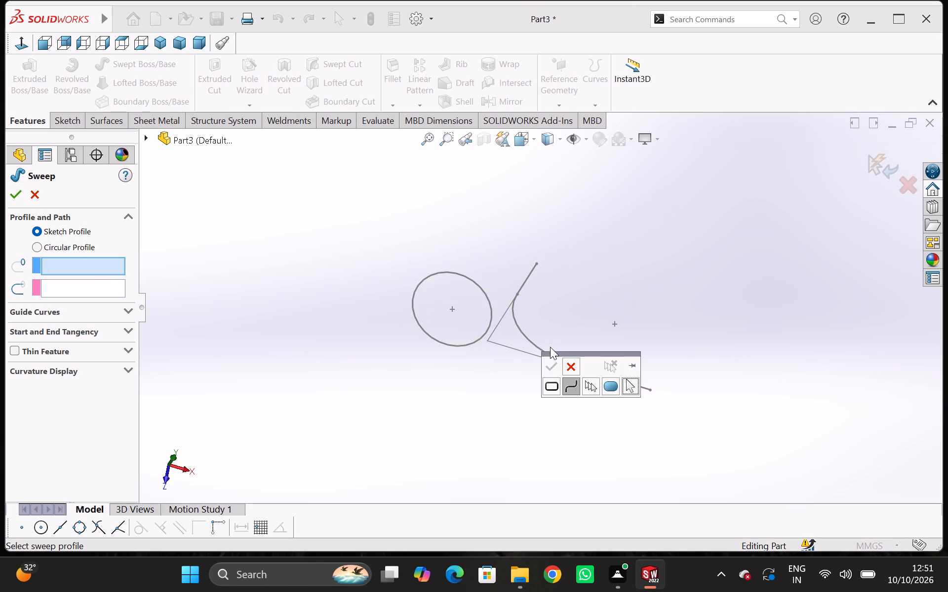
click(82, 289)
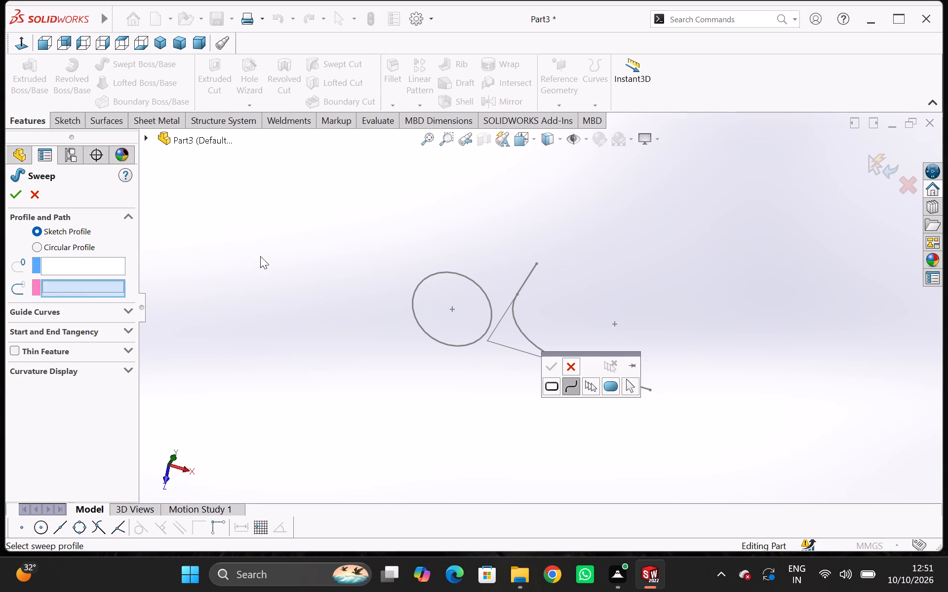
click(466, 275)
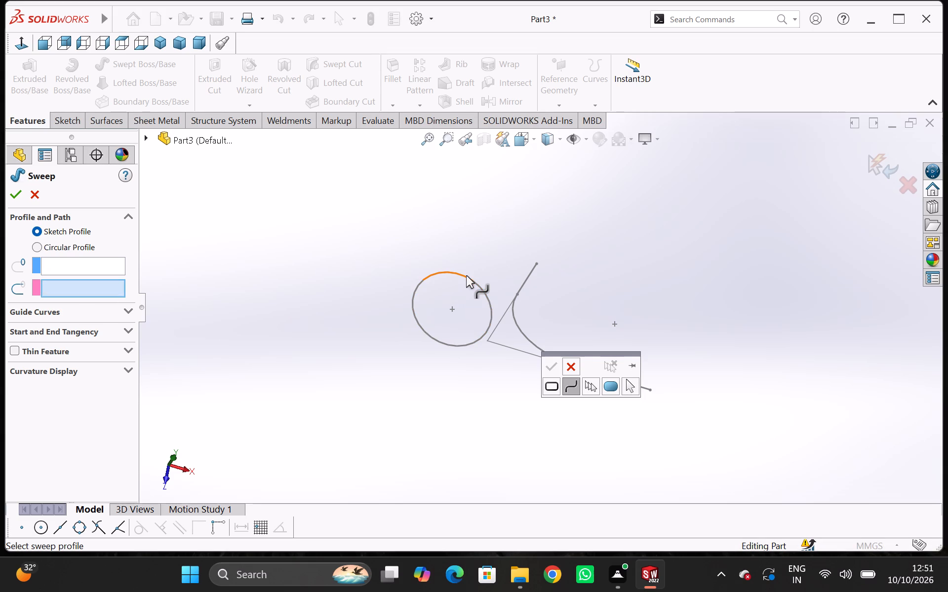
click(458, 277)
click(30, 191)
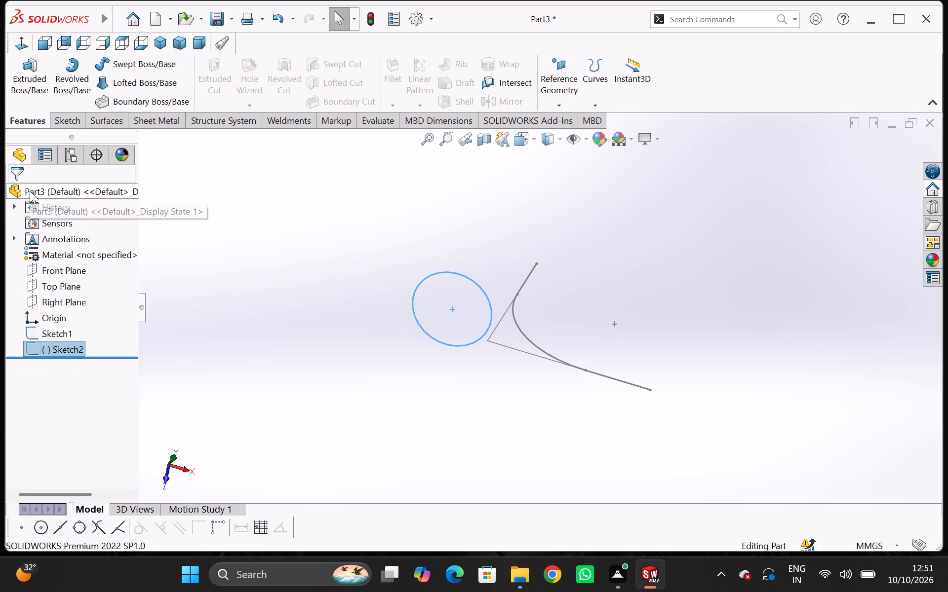
Undo the circle's diameter dimension, the circle and its Top Plane sketch, keeping only the L-shaped path sketch.
key(ctrl+z)
key(ctrl+z)
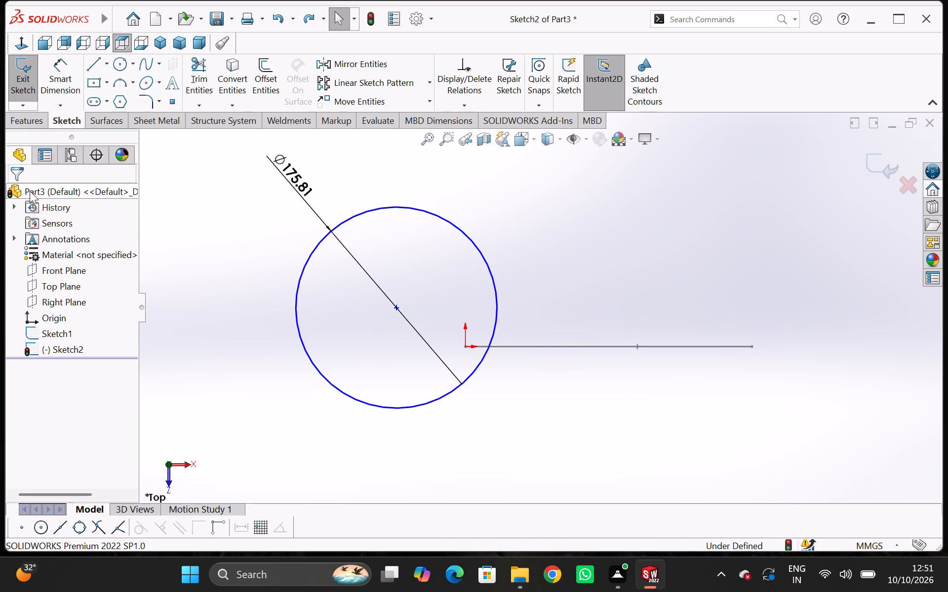
key(ctrl+z)
key(ctrl+z)
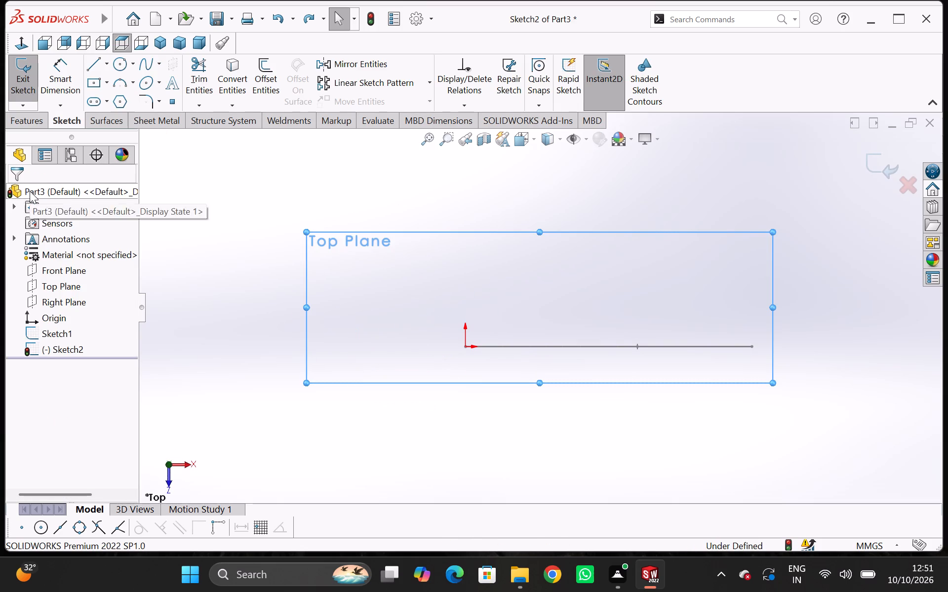
key(ctrl+z)
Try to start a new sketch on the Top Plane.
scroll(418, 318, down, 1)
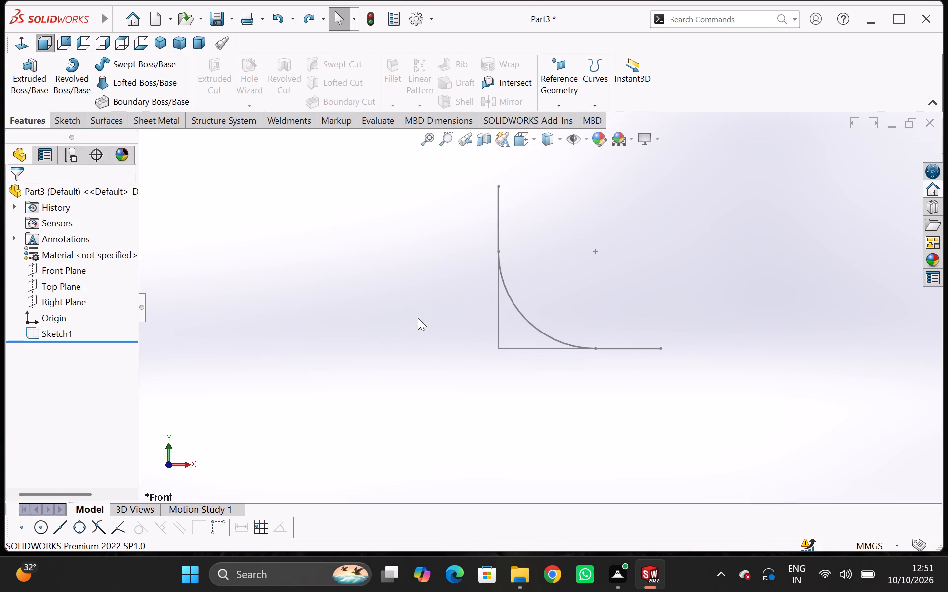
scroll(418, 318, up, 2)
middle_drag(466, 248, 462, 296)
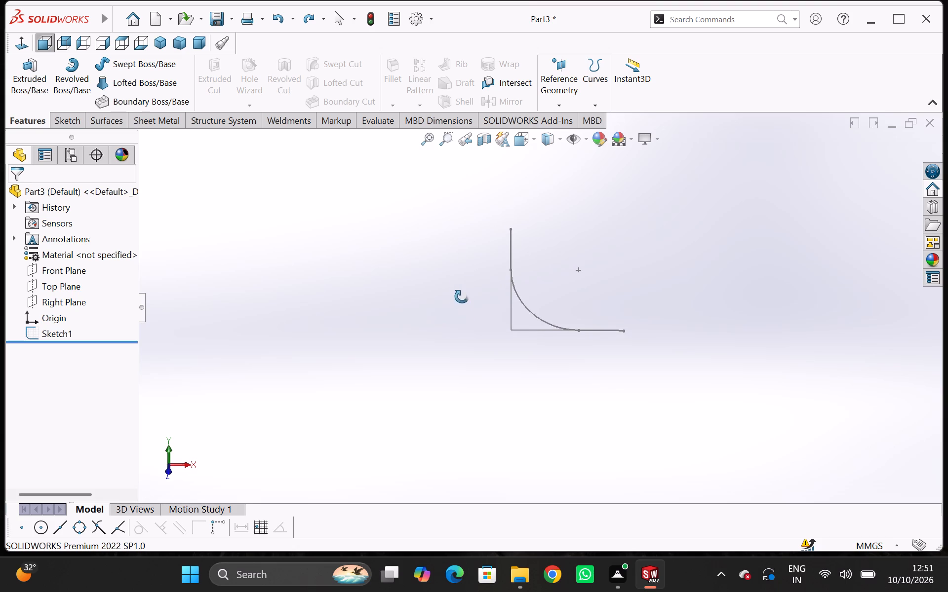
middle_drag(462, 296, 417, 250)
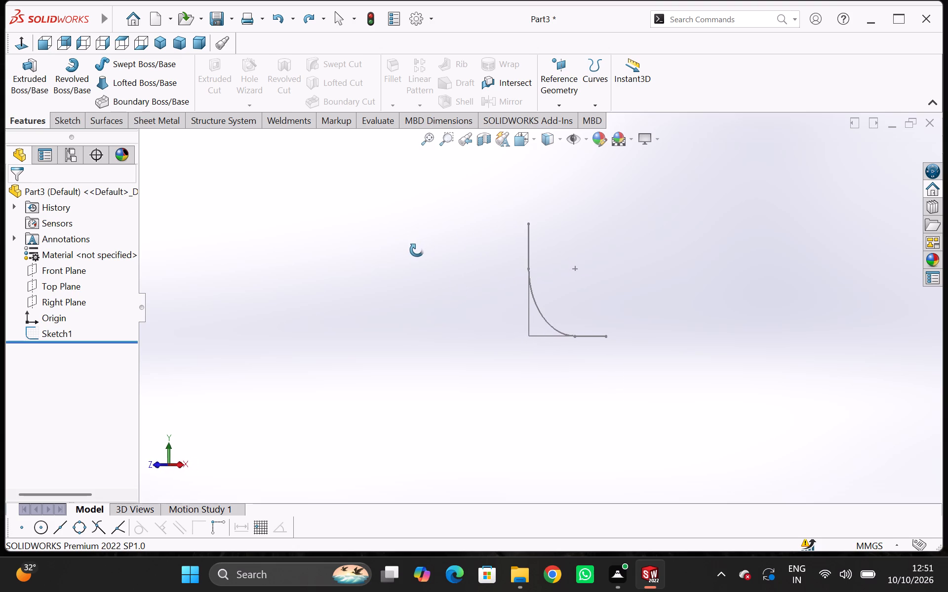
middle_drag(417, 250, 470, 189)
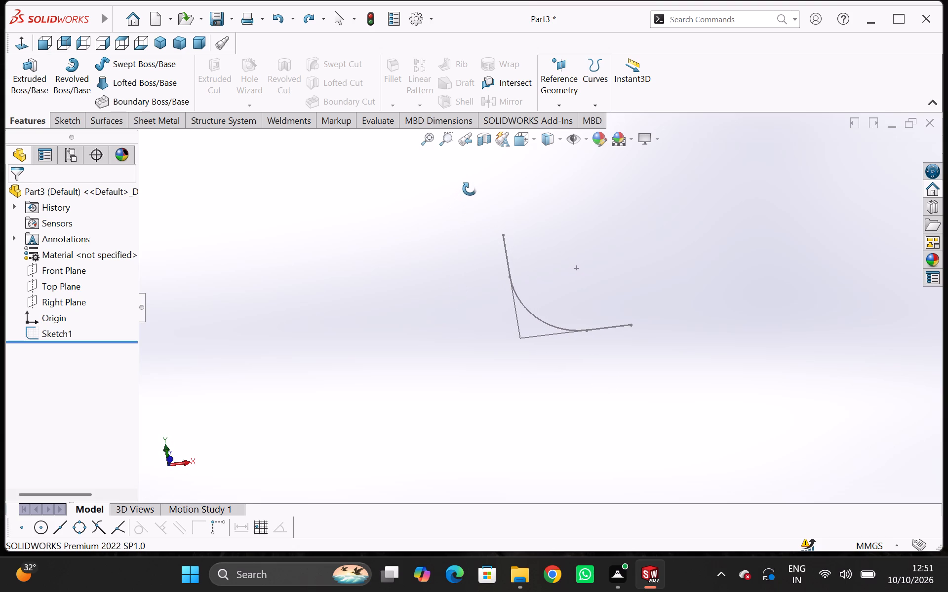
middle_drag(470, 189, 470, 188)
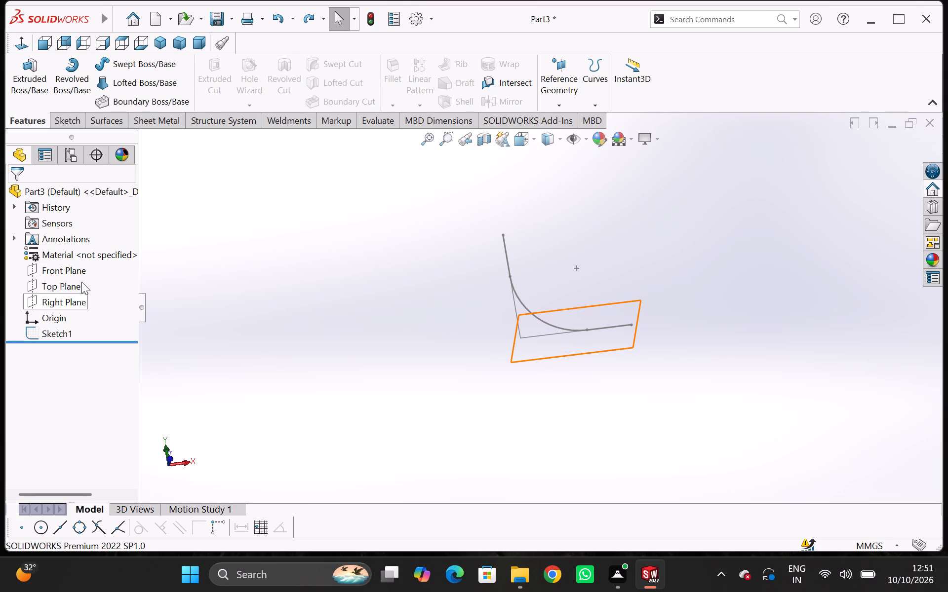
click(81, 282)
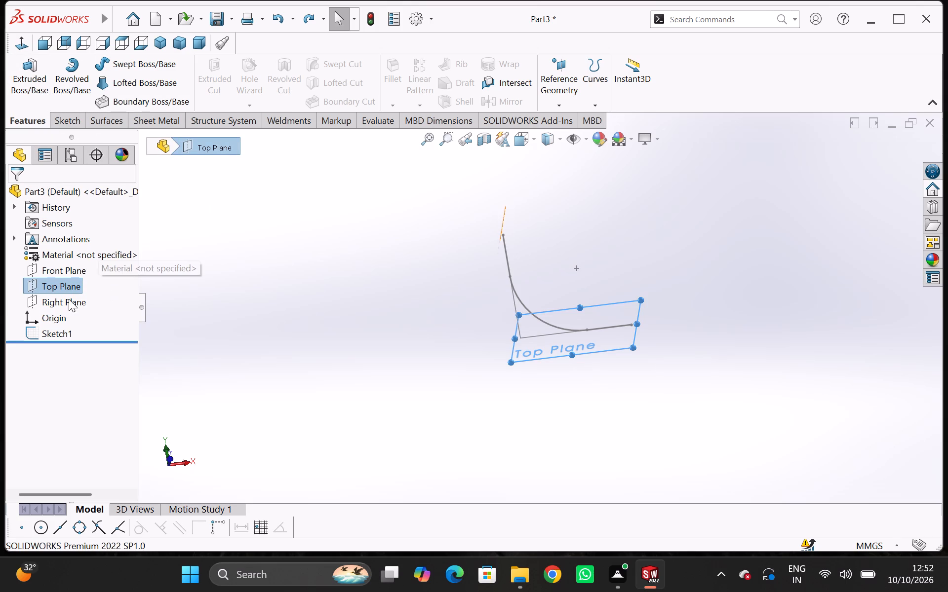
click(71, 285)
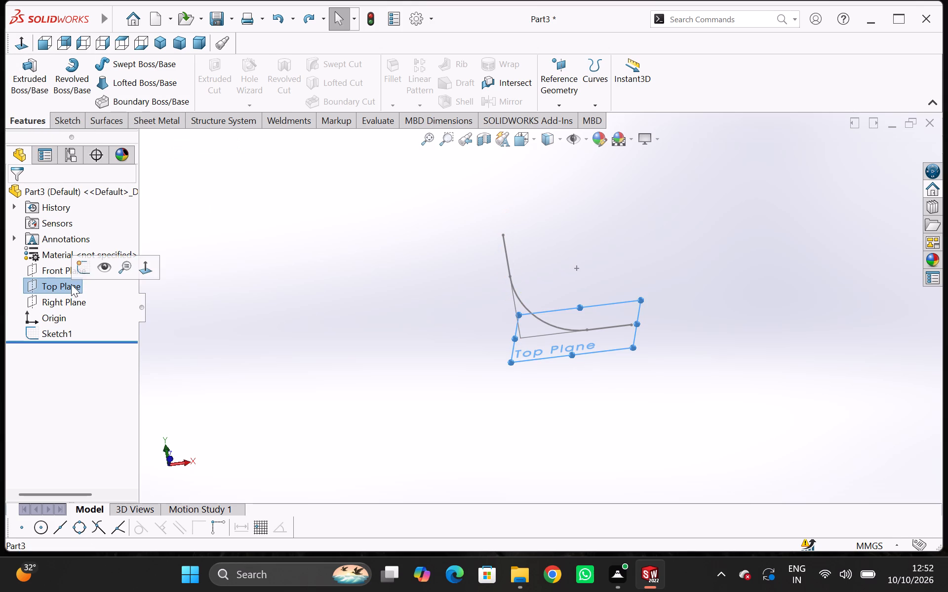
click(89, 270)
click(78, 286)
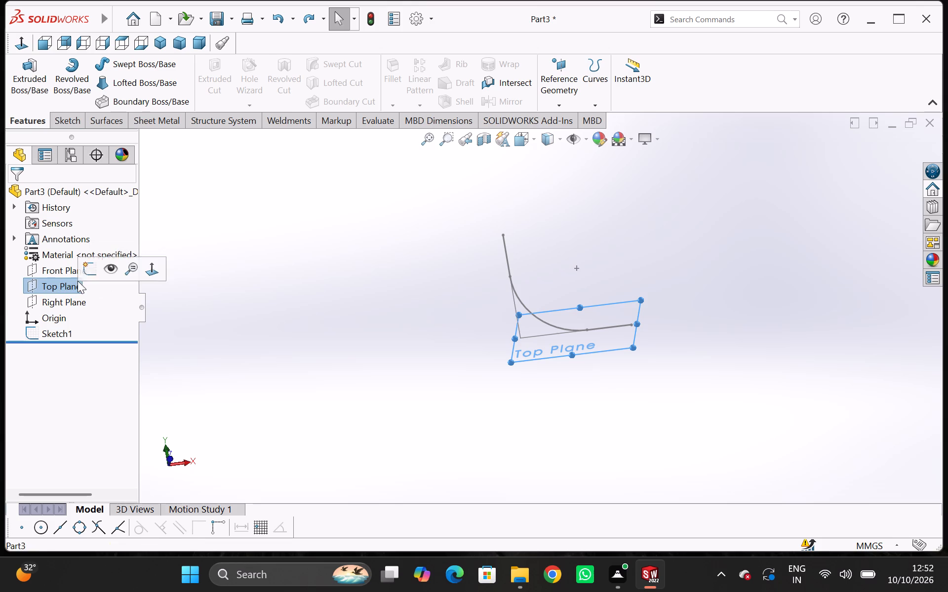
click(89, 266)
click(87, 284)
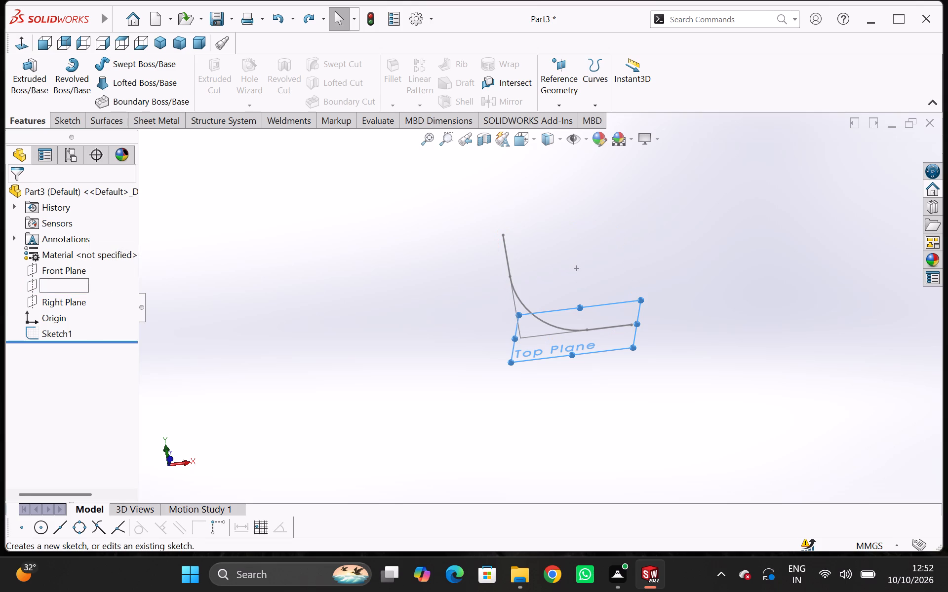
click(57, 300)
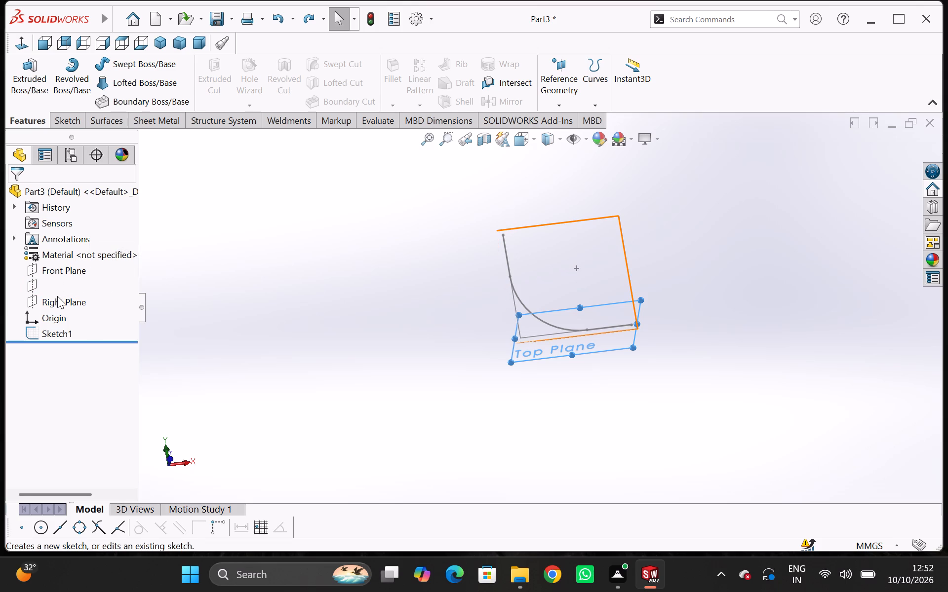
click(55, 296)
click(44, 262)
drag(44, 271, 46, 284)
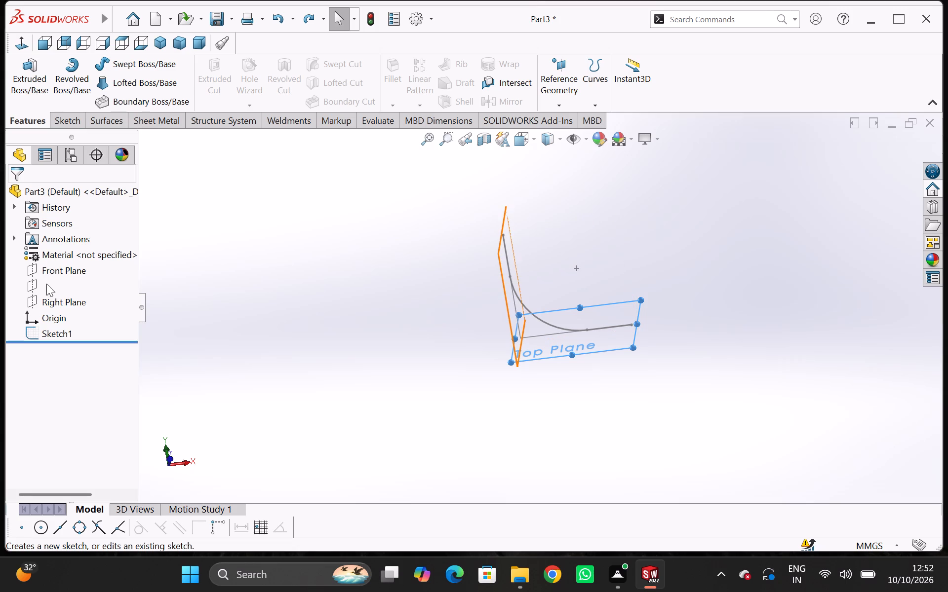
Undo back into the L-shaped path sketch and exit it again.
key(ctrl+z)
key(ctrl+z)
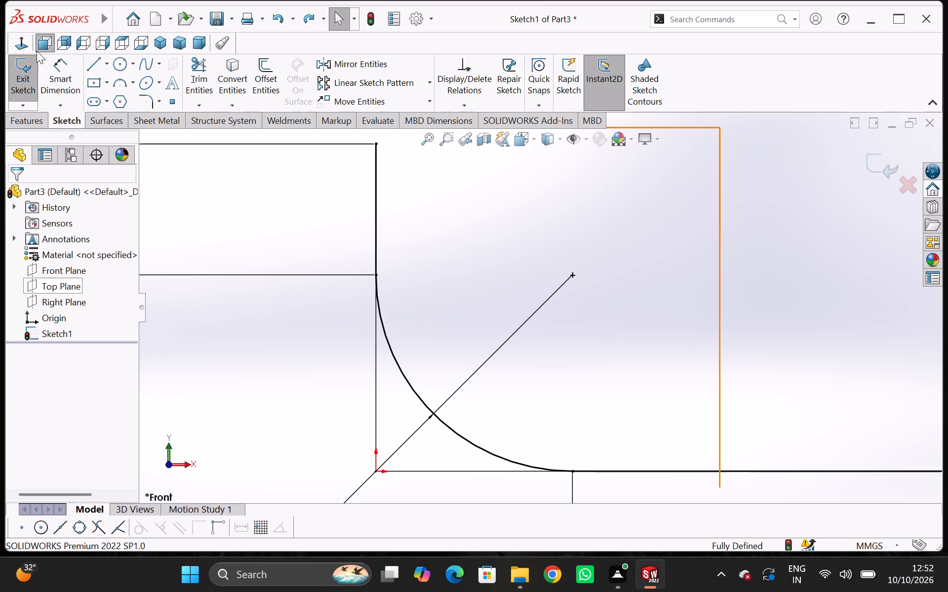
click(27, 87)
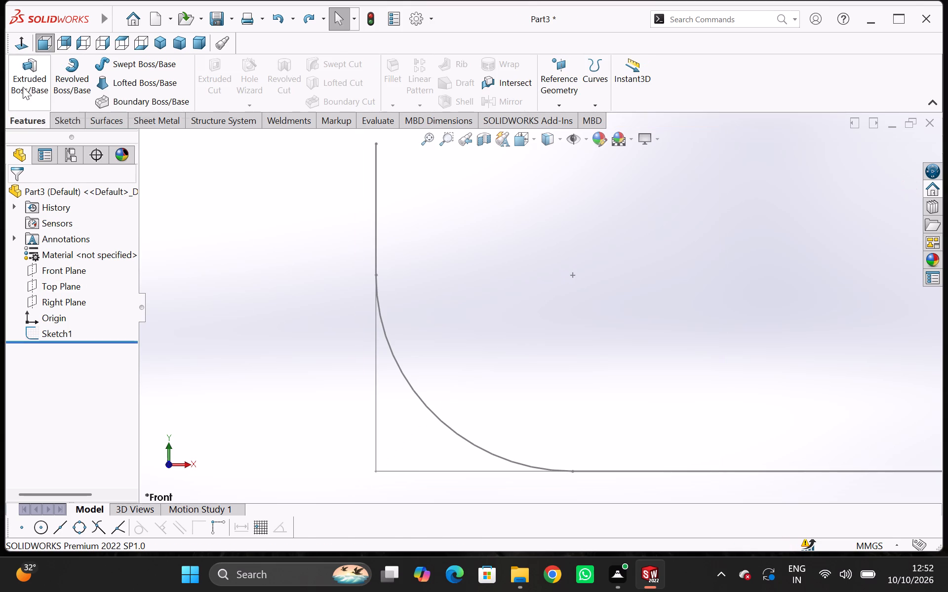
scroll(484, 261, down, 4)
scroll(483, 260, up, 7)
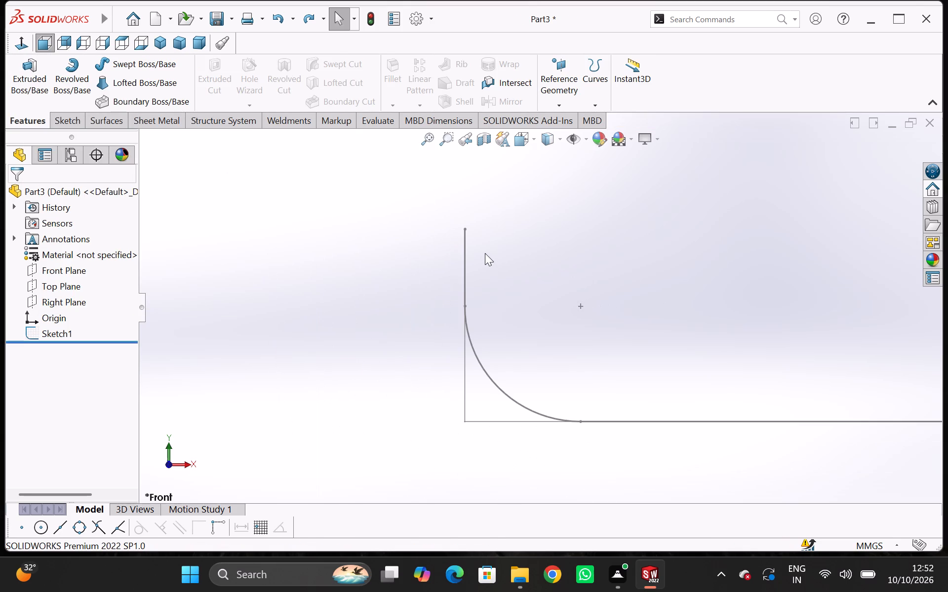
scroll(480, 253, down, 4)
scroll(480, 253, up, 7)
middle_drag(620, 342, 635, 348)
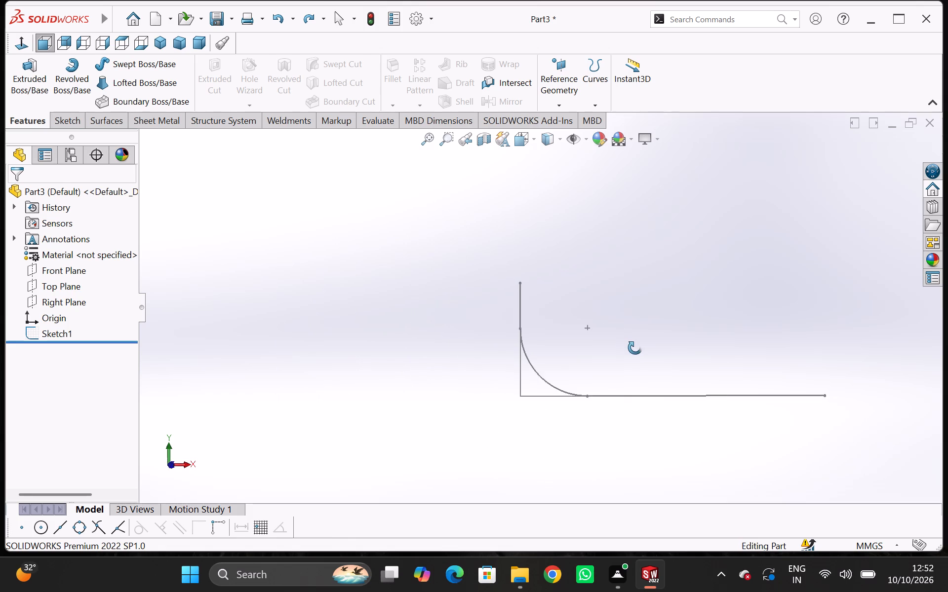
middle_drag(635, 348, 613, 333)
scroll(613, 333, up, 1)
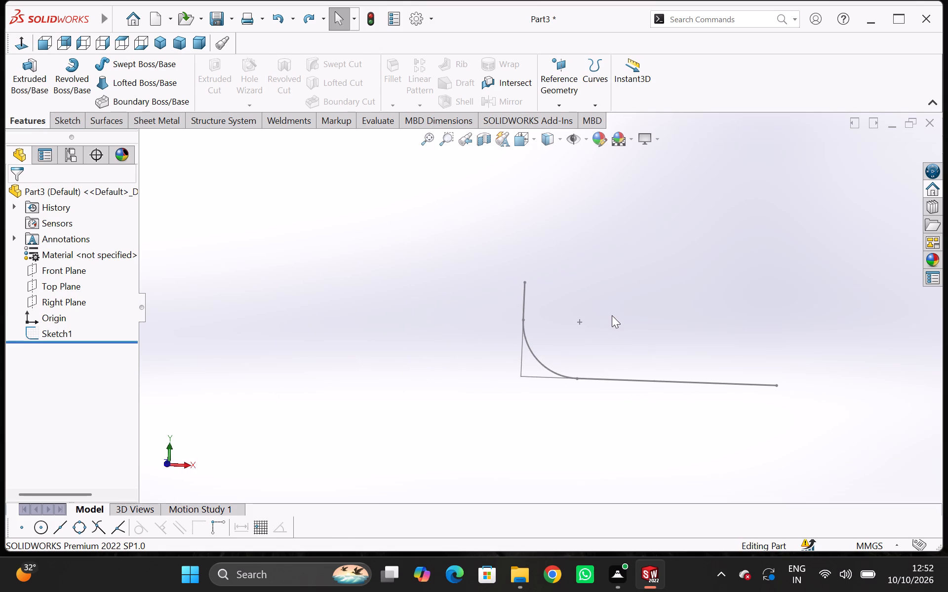
Undo the L-shaped path sketch completely, including its length dimensions, corner radius and lines, until the part is empty.
key(ctrl+z)
ctrl+scroll(610, 313, up, 1)
scroll(588, 347, down, 2)
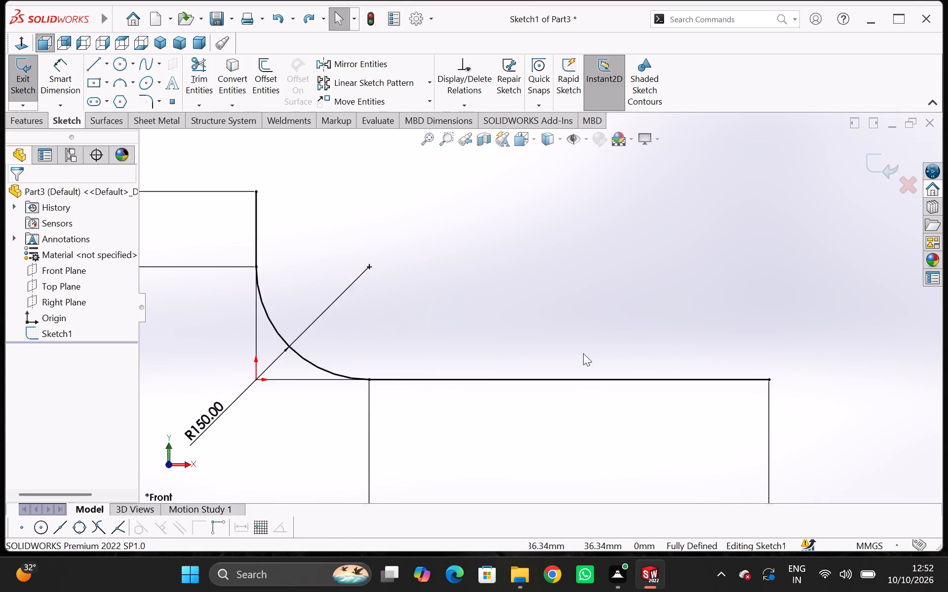
scroll(583, 353, up, 3)
key(ctrl+z)
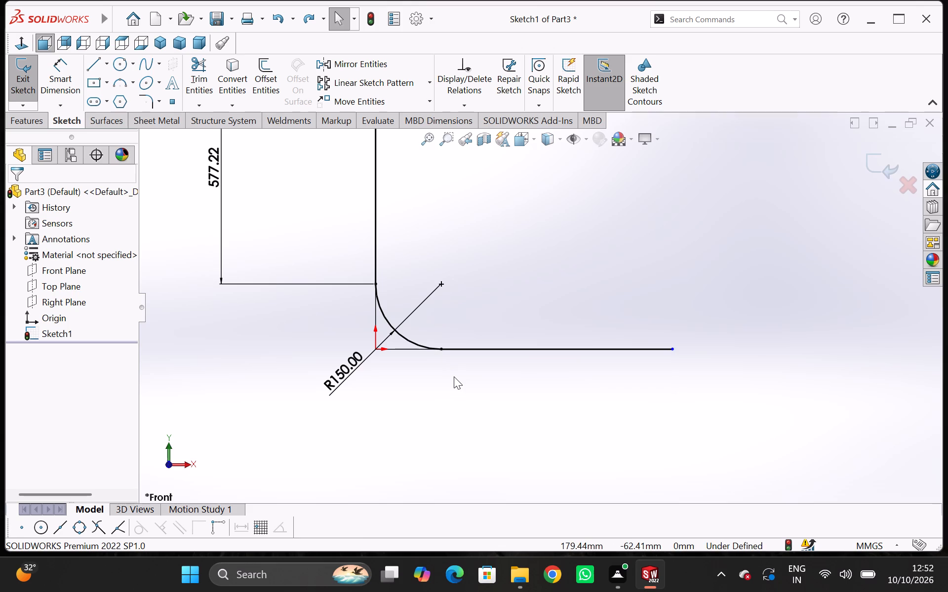
key(ctrl+z)
key(ctrl+z)
key(ctrl+z)
key(ctrl+z)
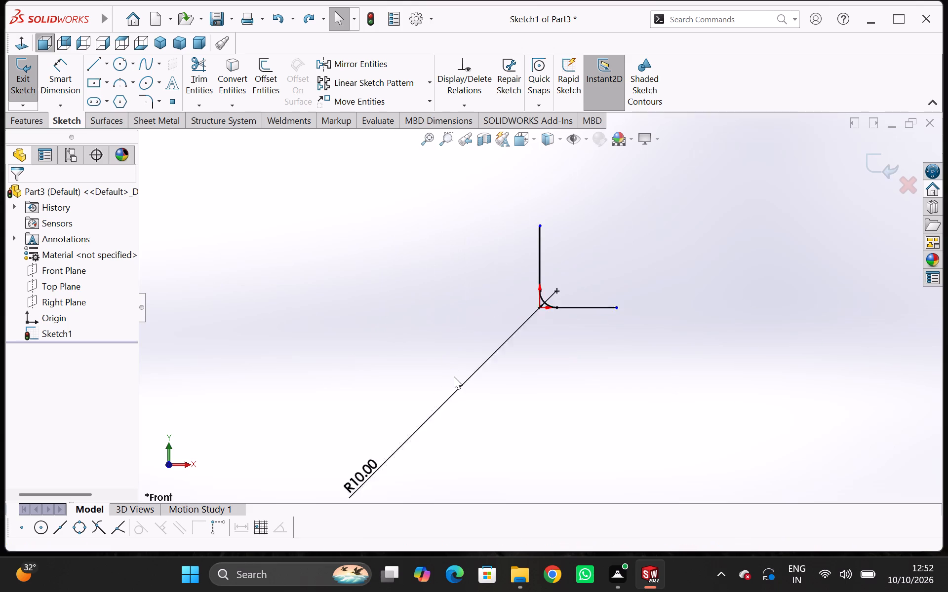
key(ctrl+z)
key(ctrl+z)
key(ctrl+z)
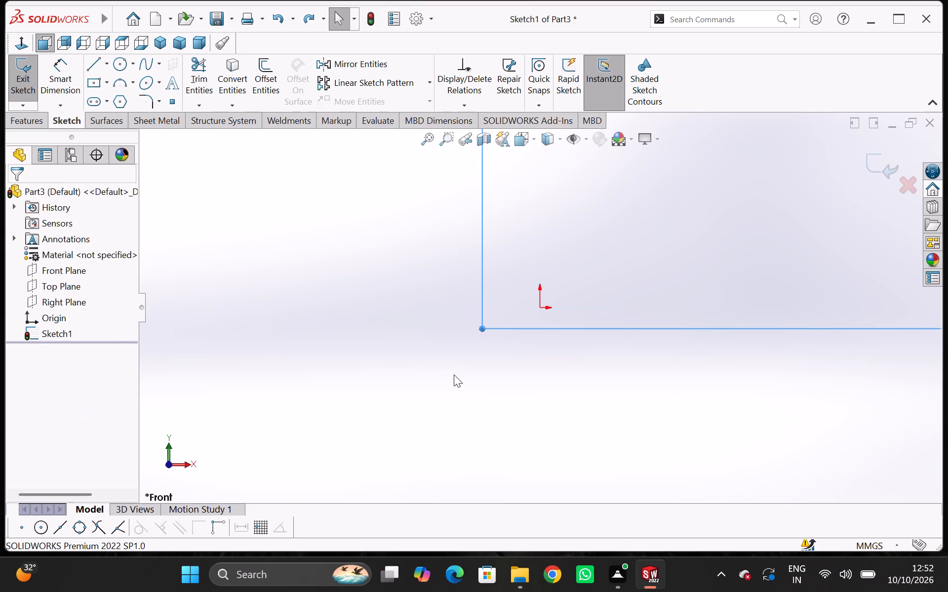
On the Front Plane, sketch an L-shape from the origin: a vertical line about 23 mm down, then a horizontal line about 24 mm across.
click(47, 268)
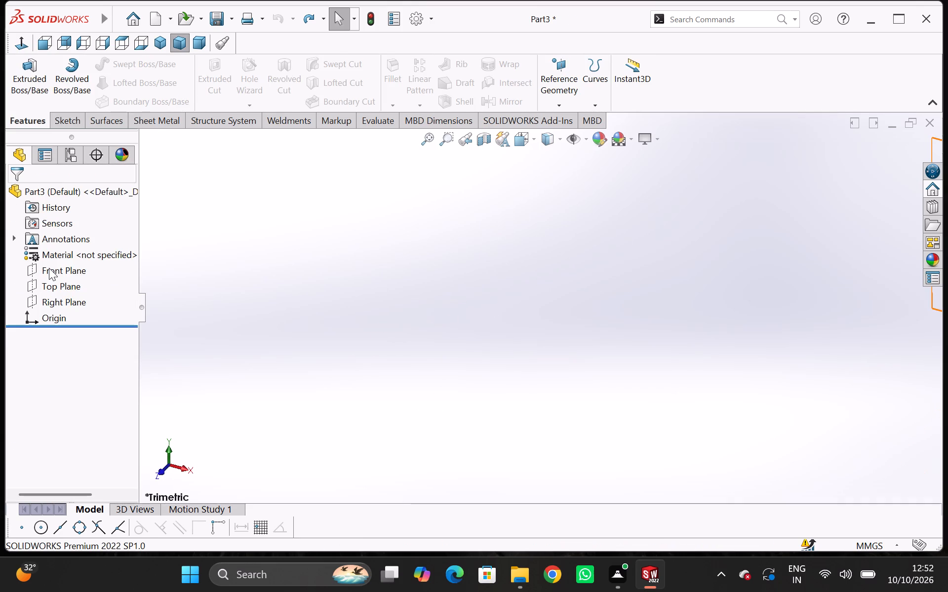
click(49, 256)
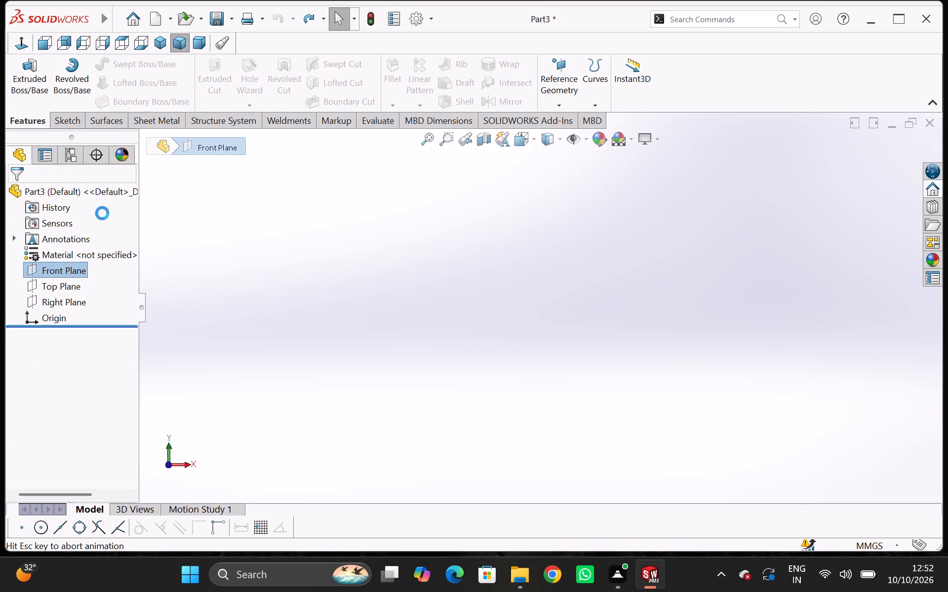
scroll(308, 241, down, 3)
scroll(317, 238, up, 4)
scroll(743, 288, down, 3)
click(92, 68)
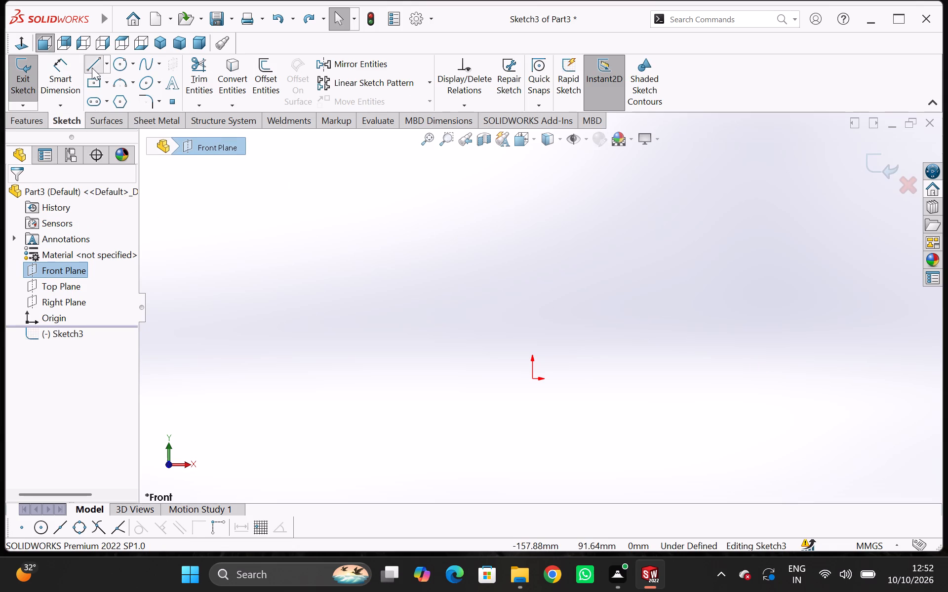
click(532, 376)
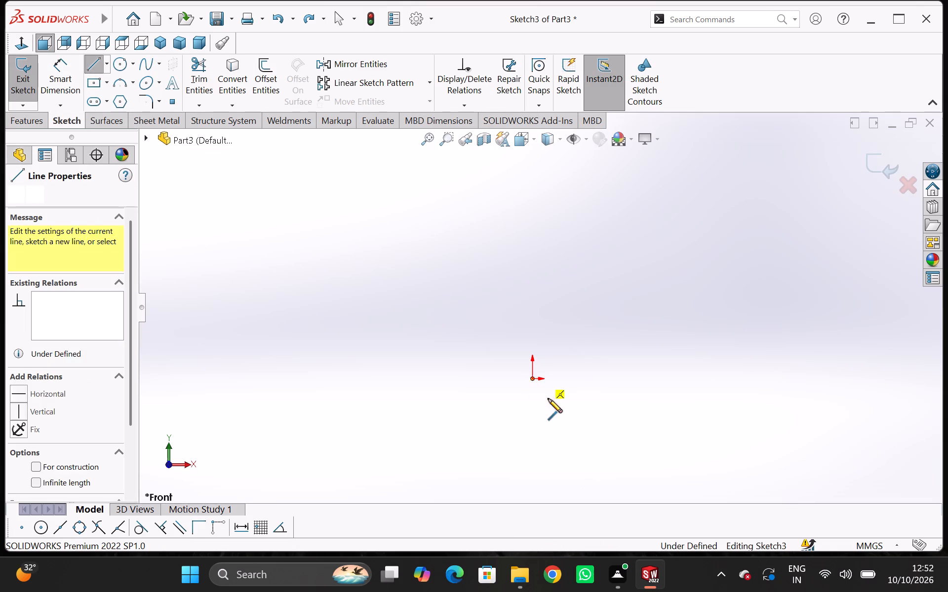
click(530, 435)
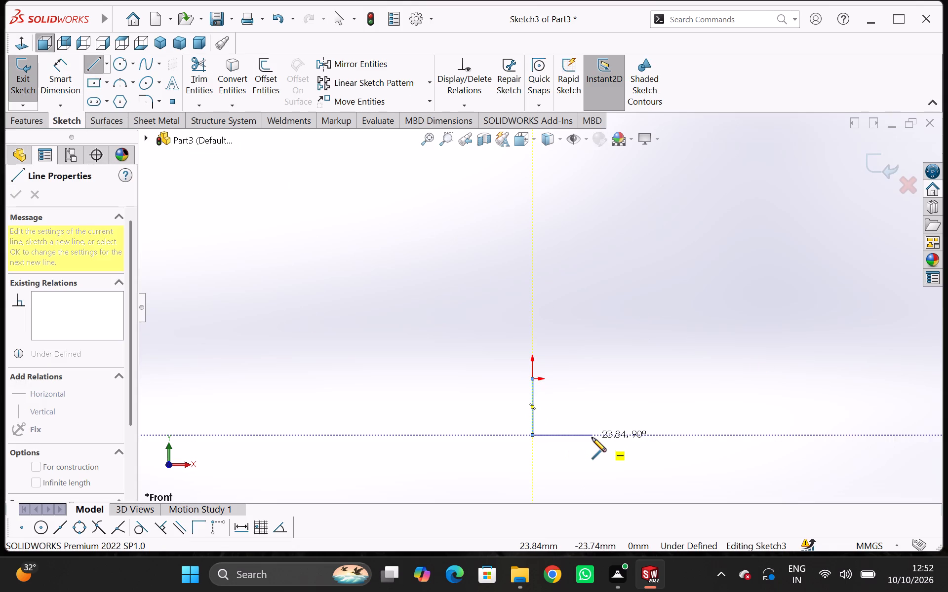
click(592, 438)
key(Escape)
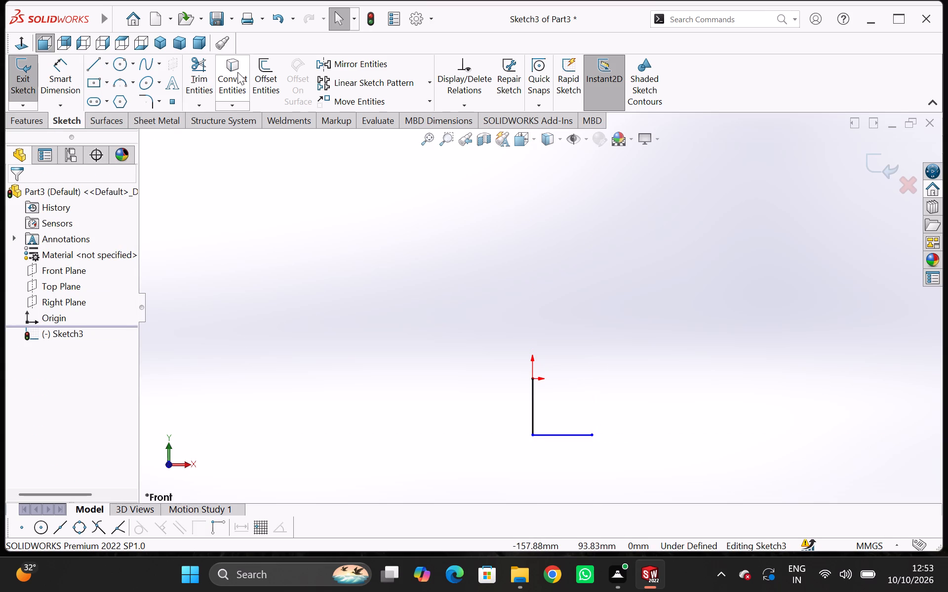
Fillet the corner between the vertical and horizontal lines with a 10 mm radius.
click(147, 95)
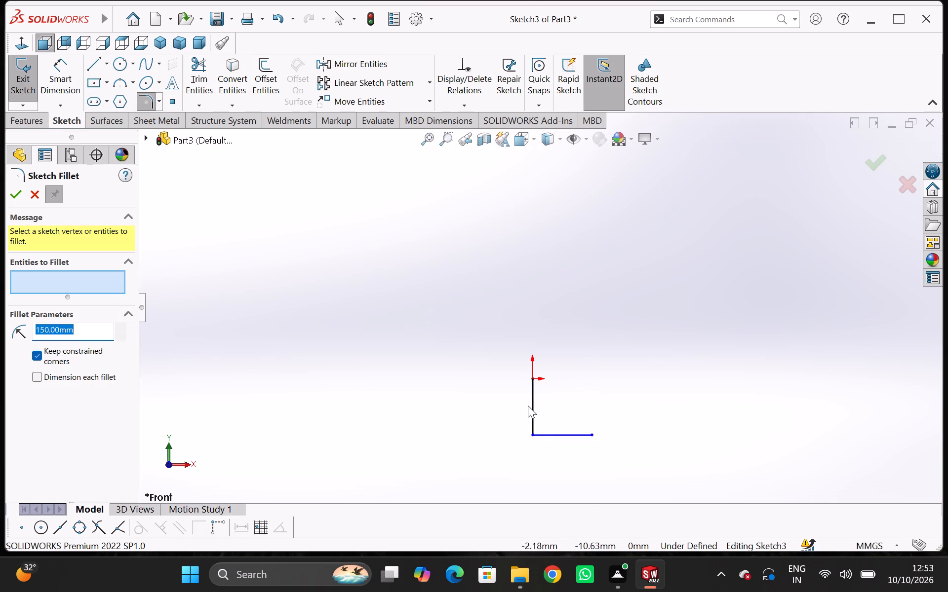
click(531, 411)
click(548, 434)
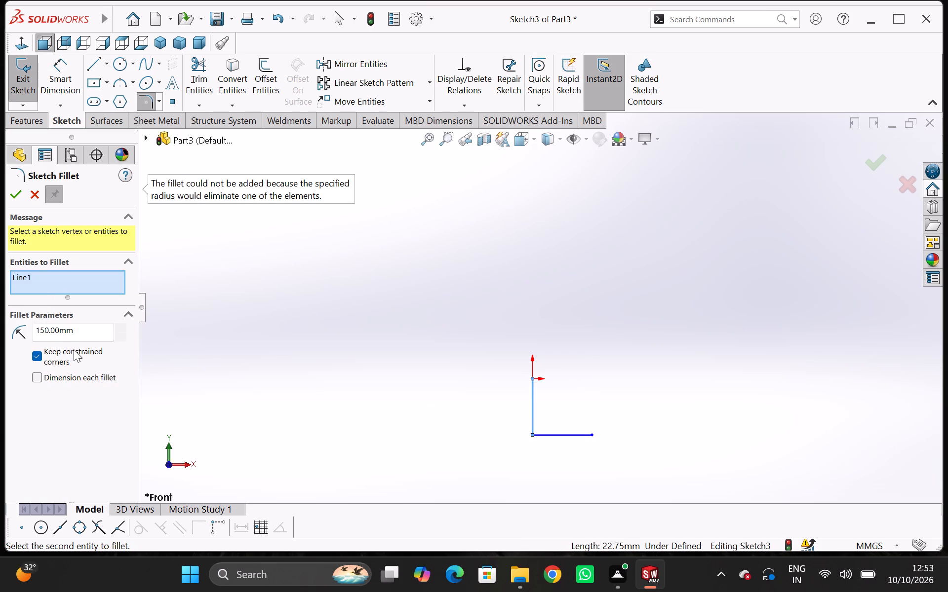
click(542, 436)
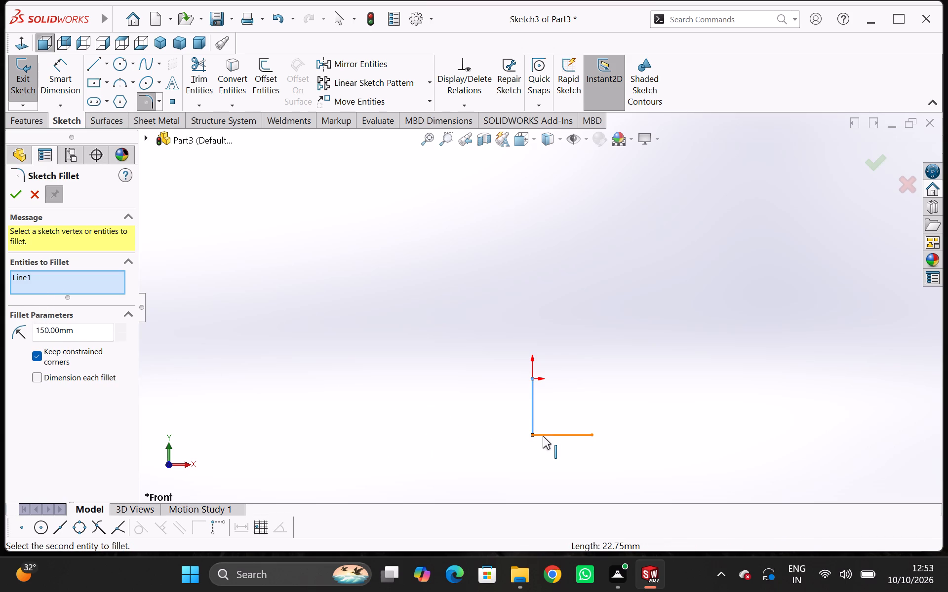
drag(79, 332, 0, 325)
text(10)
key(Return)
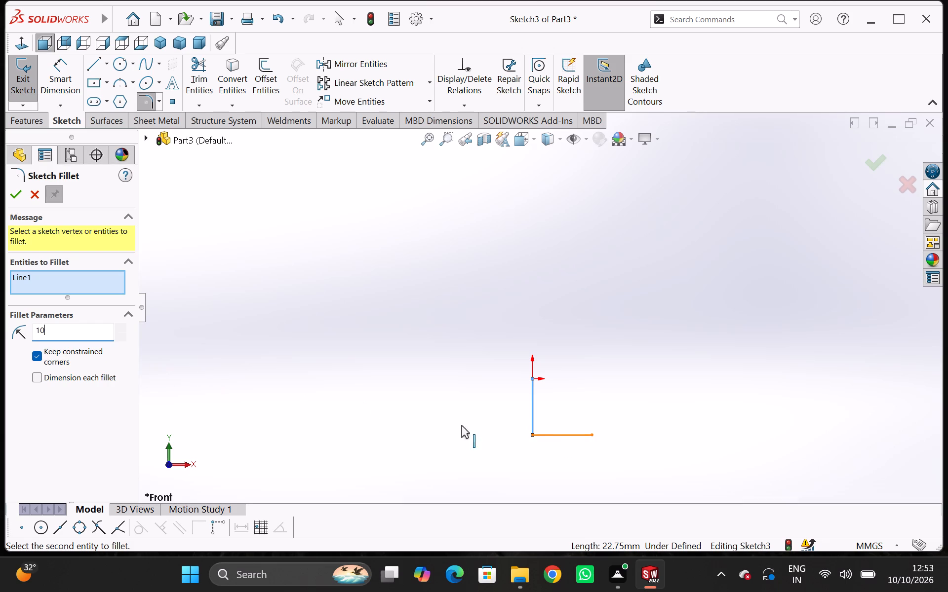
click(570, 438)
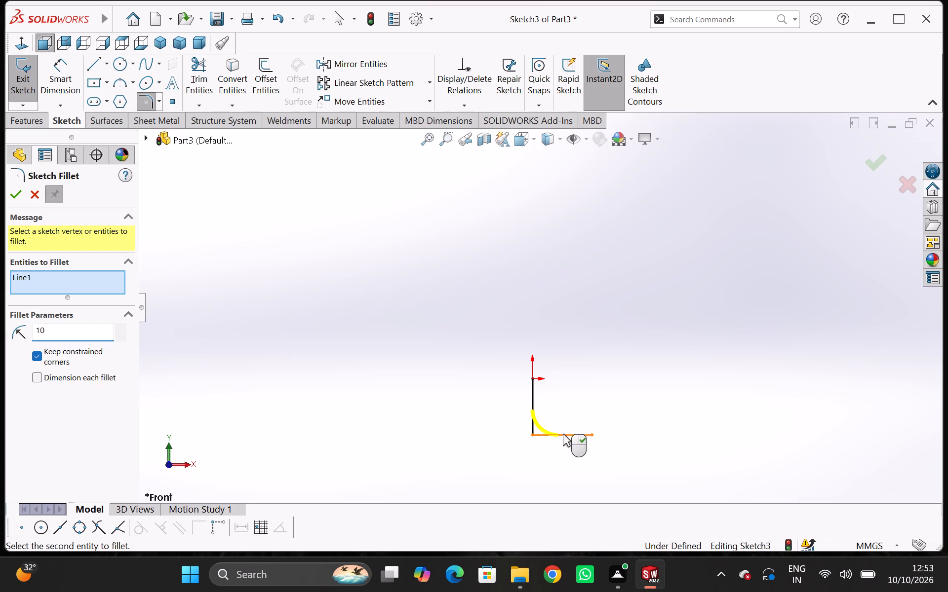
click(20, 195)
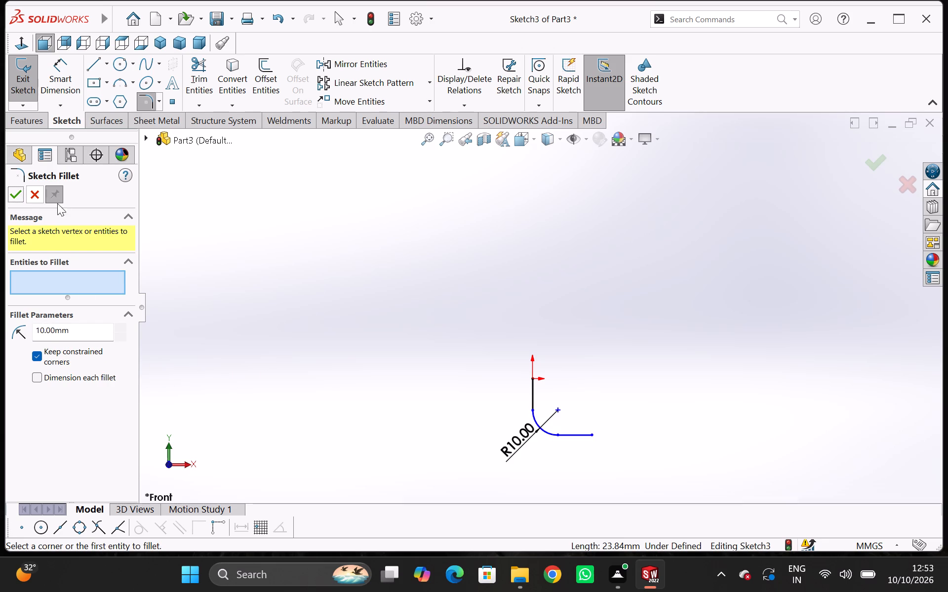
double_click(515, 436)
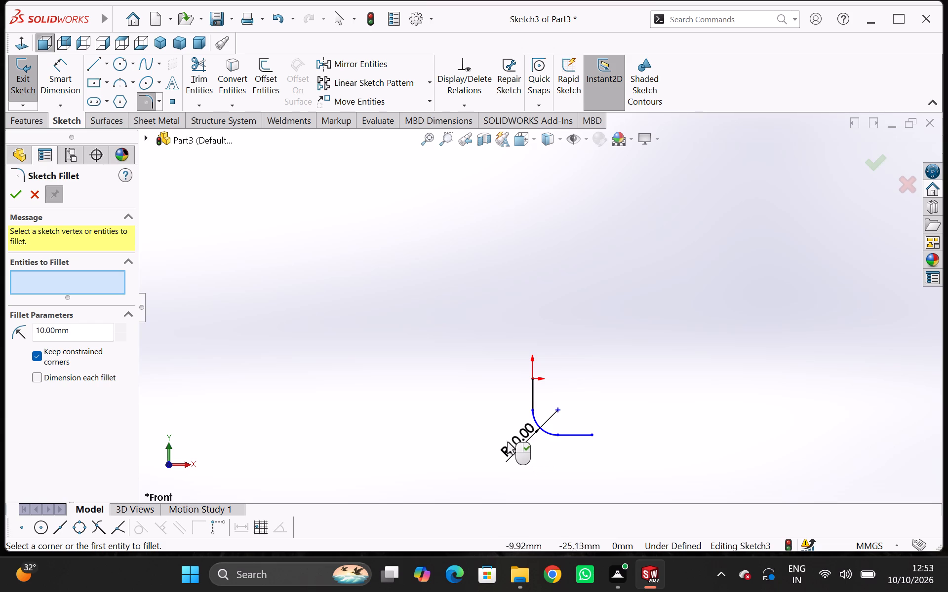
double_click(512, 441)
click(19, 198)
Set the corner fillet's radius dimension to 150 mm.
double_click(514, 446)
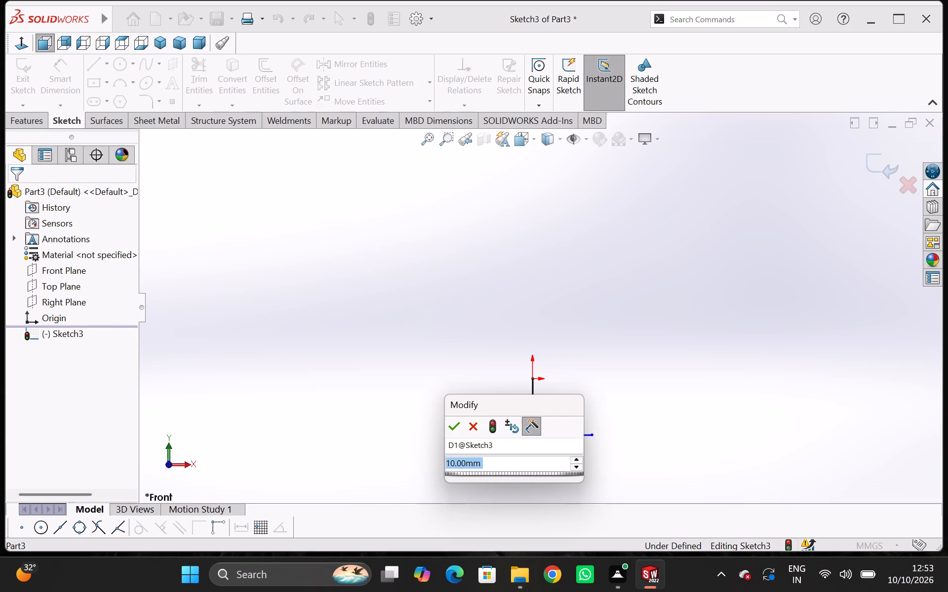
text(115)
key(BackSpace)
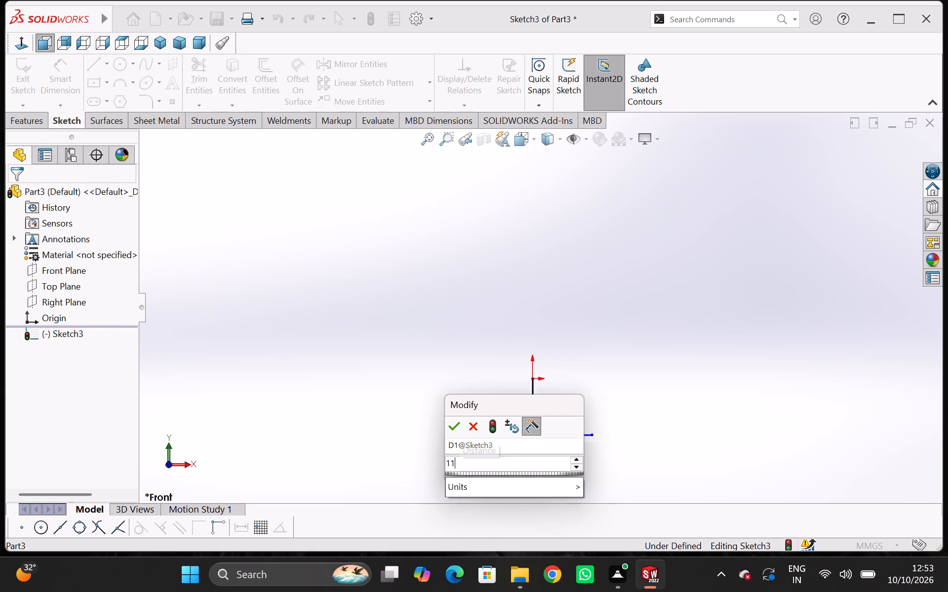
key(BackSpace)
text(50)
key(Return)
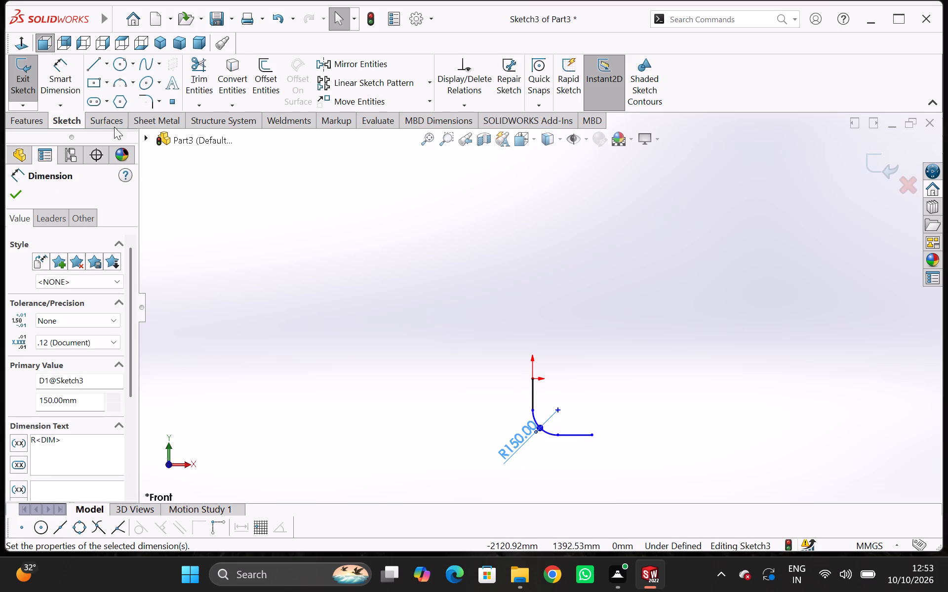
Dimension the vertical and horizontal straight legs at 100 mm each and exit the path sketch.
click(96, 71)
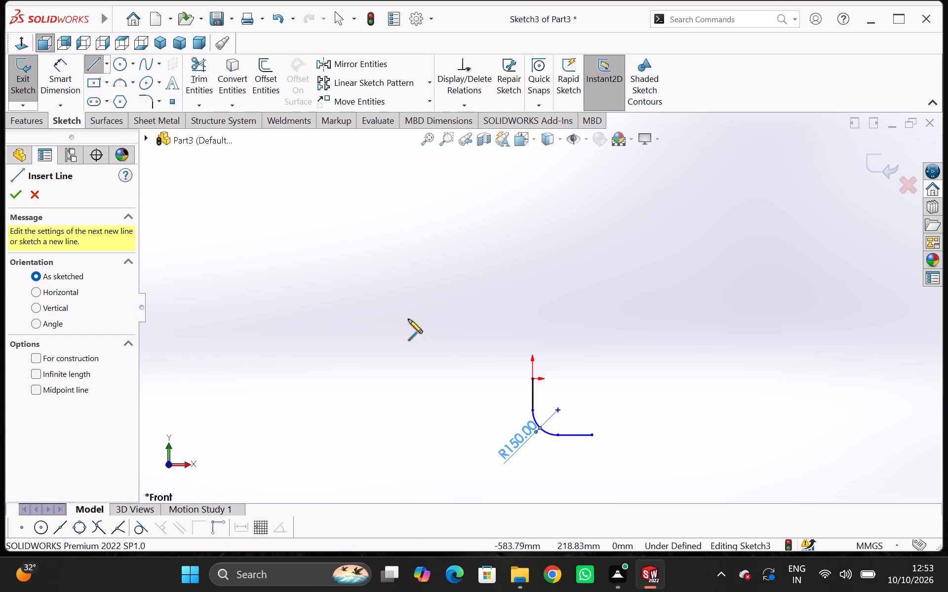
click(48, 84)
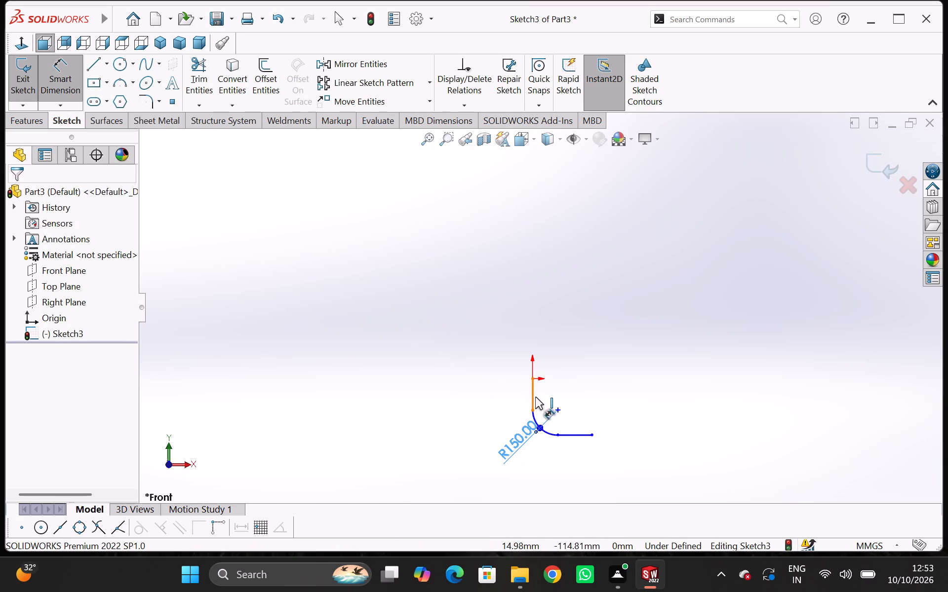
click(535, 397)
click(496, 395)
text(100)
key(Return)
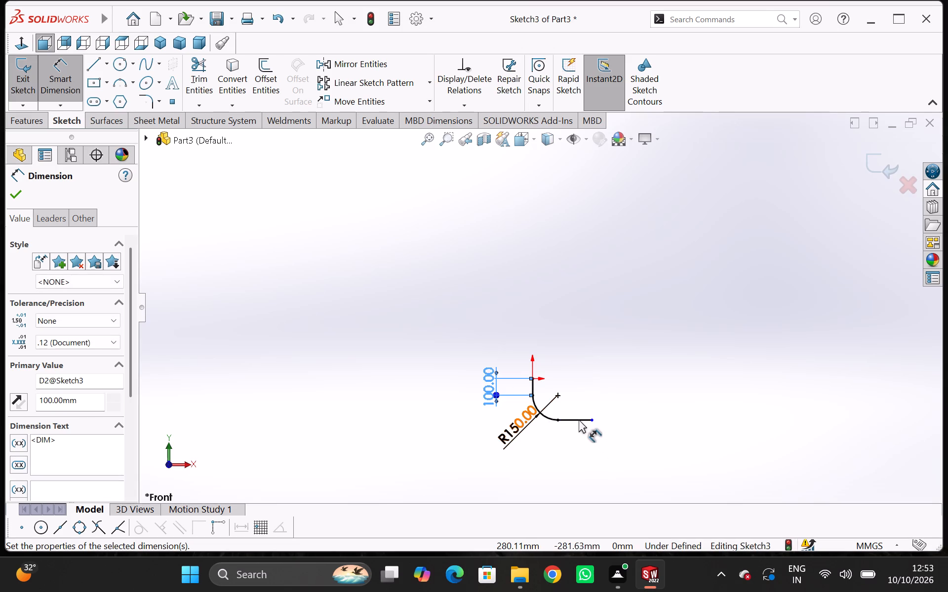
click(582, 418)
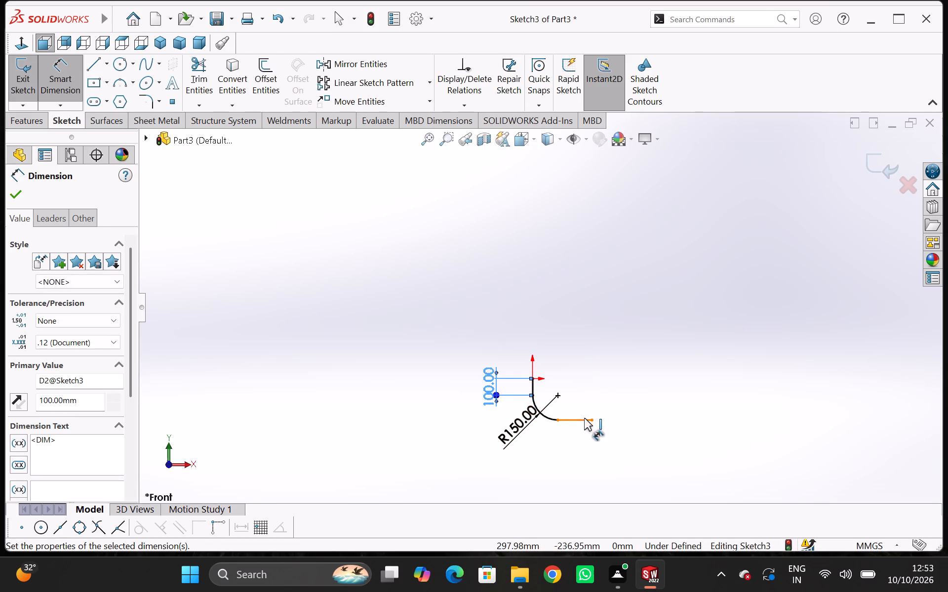
click(582, 439)
text(100)
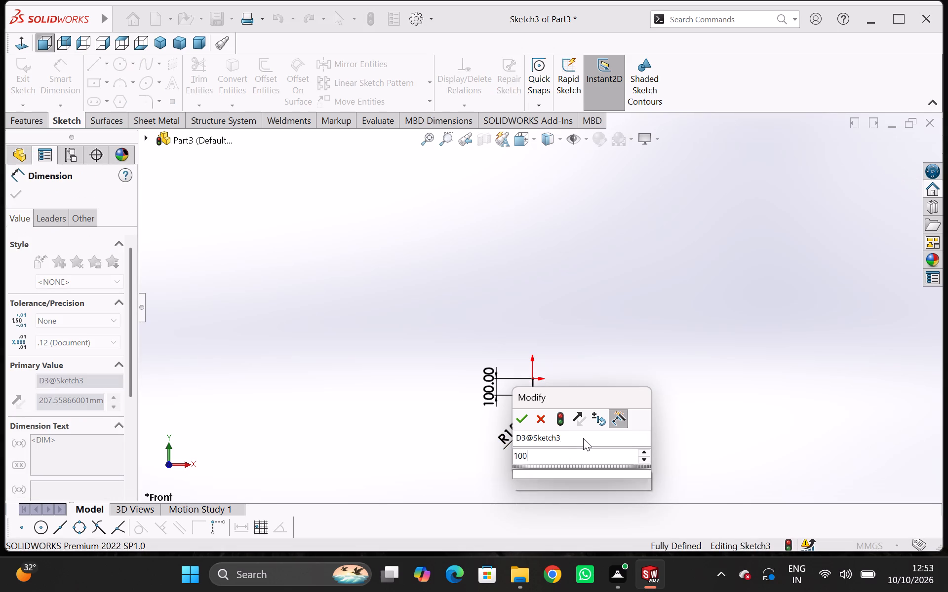
key(Return)
scroll(573, 397, down, 4)
scroll(573, 395, up, 3)
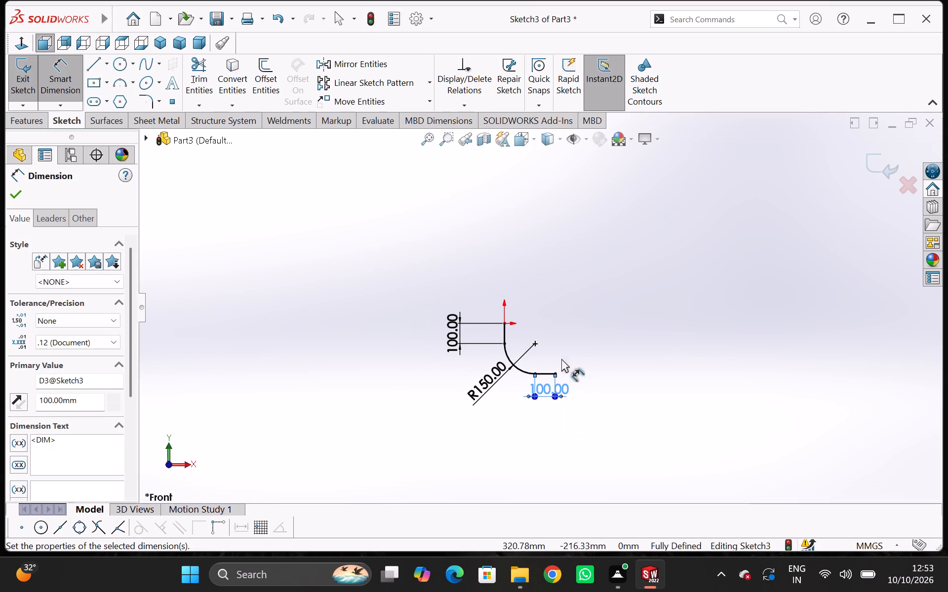
click(10, 192)
click(19, 90)
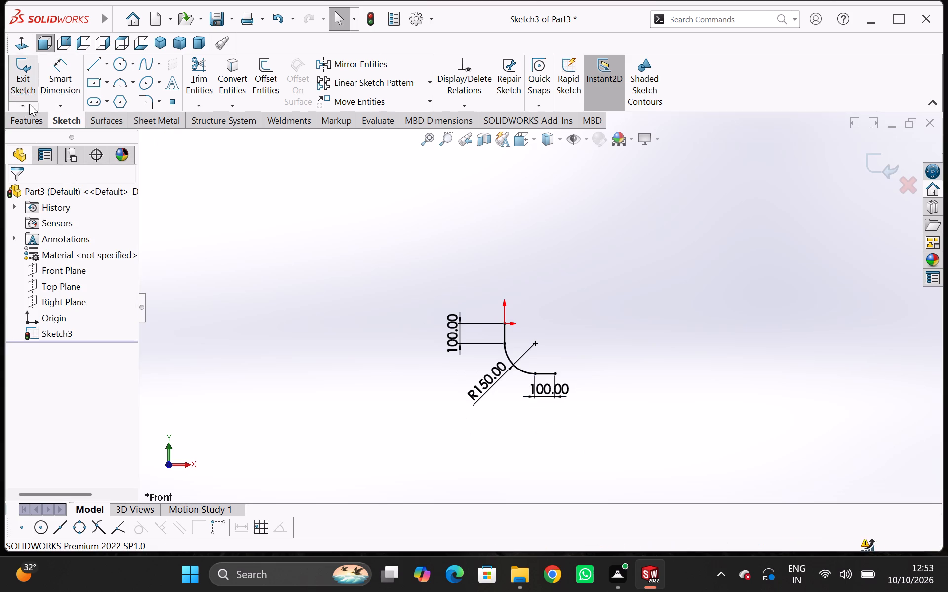
Start a sketch on the Top Plane and draw a circle of about 62 mm radius centred on the origin.
middle_drag(489, 267, 495, 292)
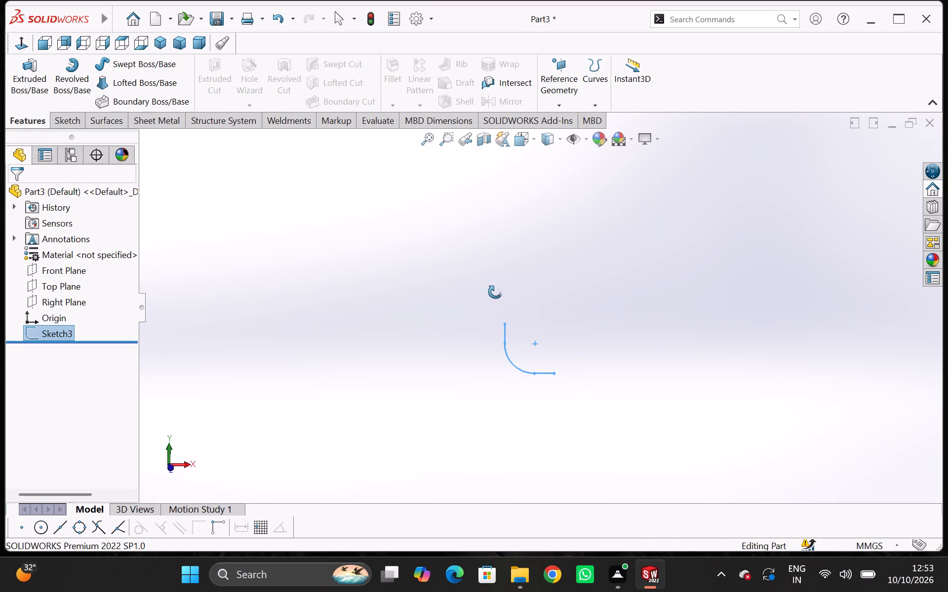
middle_drag(495, 292, 493, 288)
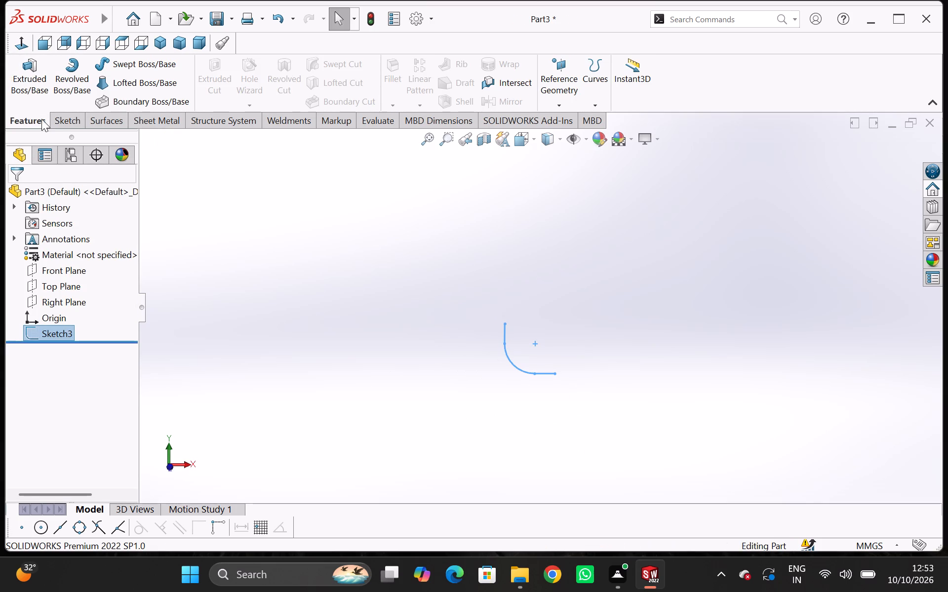
click(61, 119)
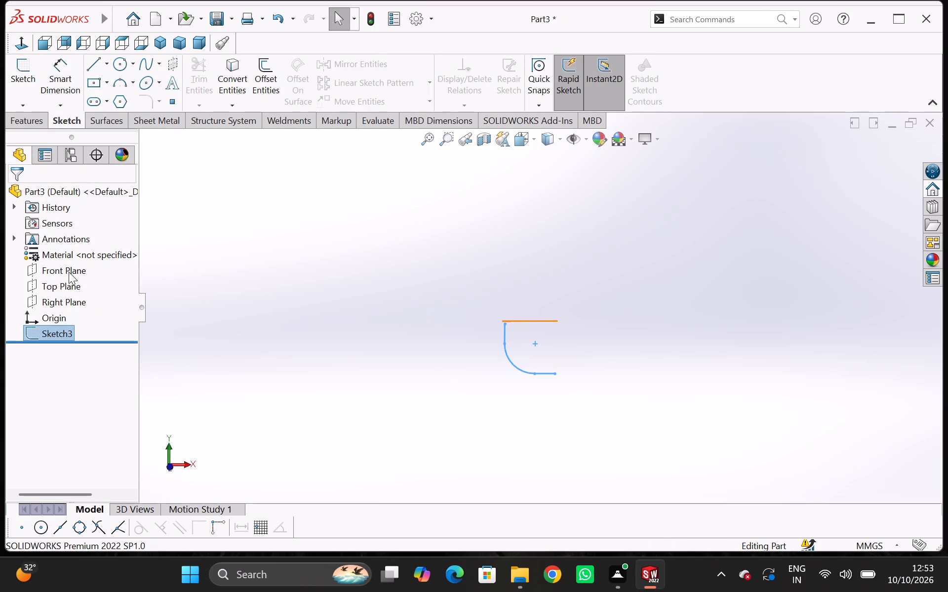
click(63, 284)
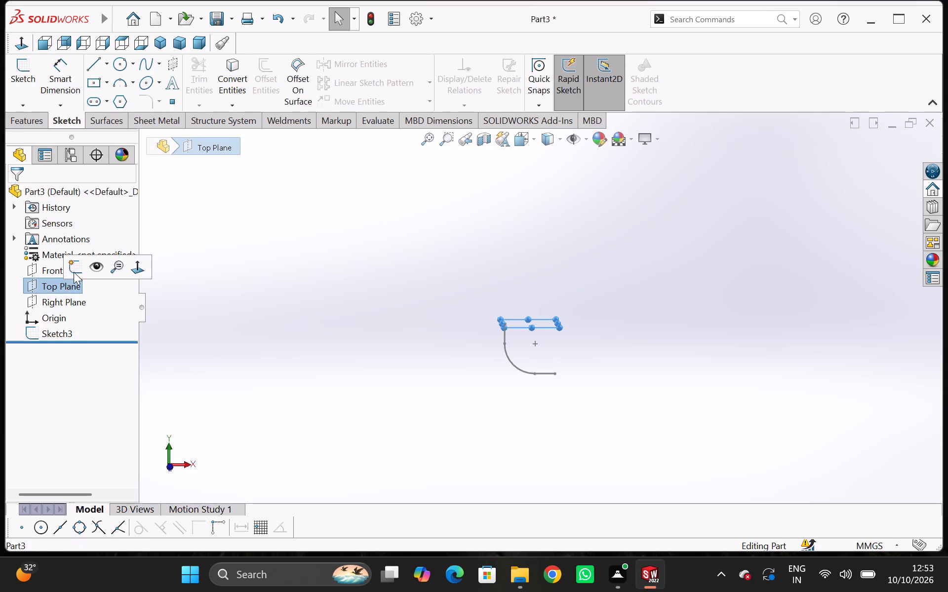
click(74, 271)
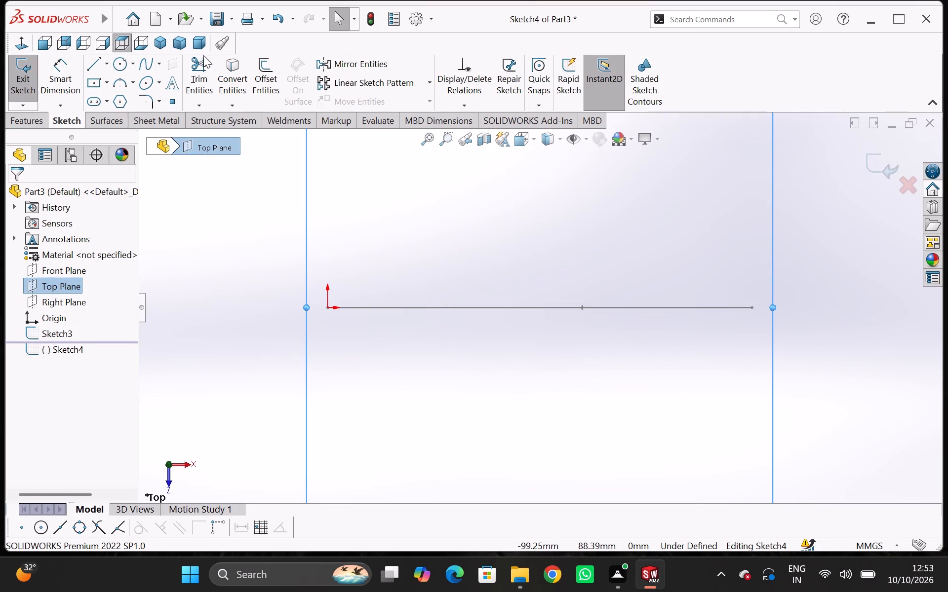
click(118, 59)
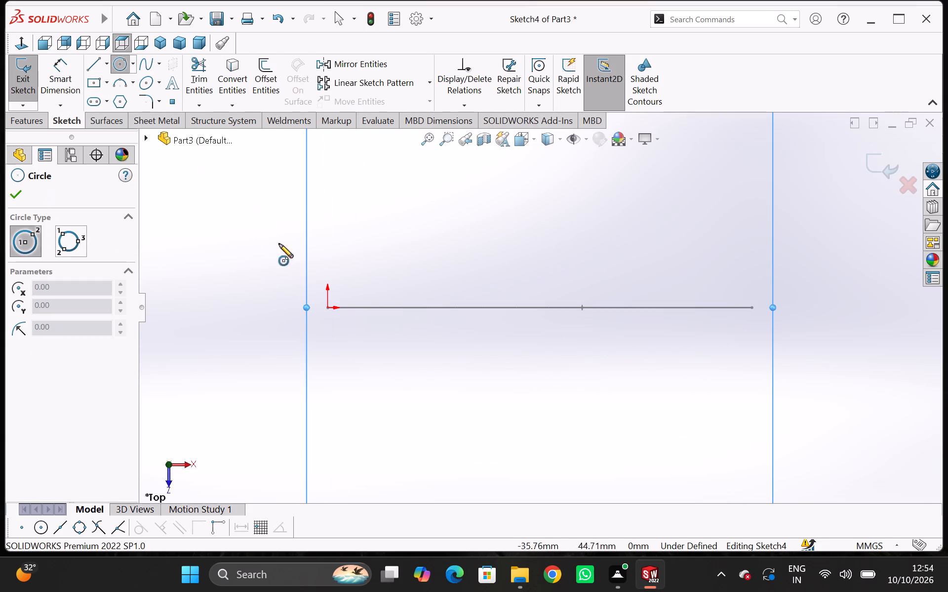
click(327, 307)
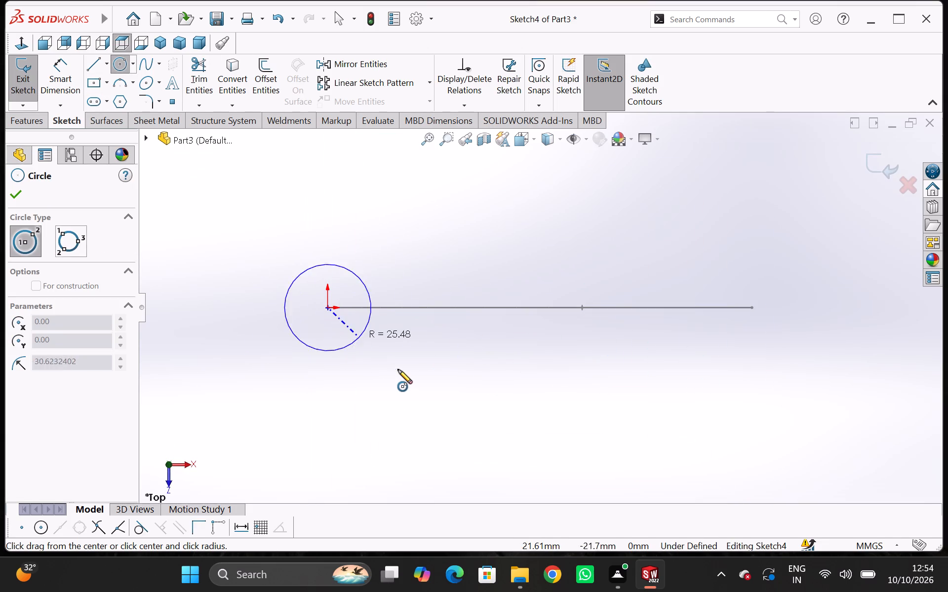
click(410, 373)
Dimension the circle's diameter at 12 mm.
click(74, 74)
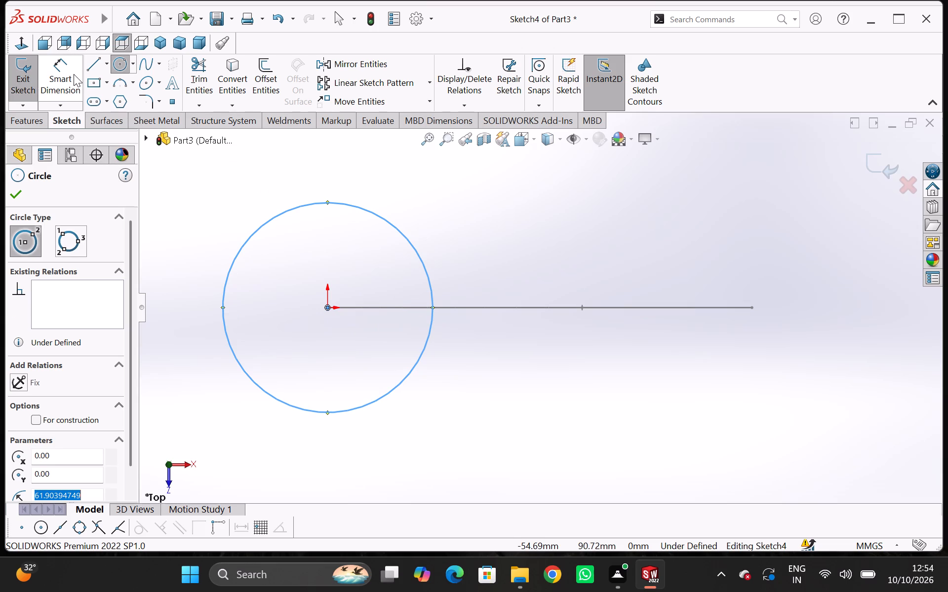
click(419, 253)
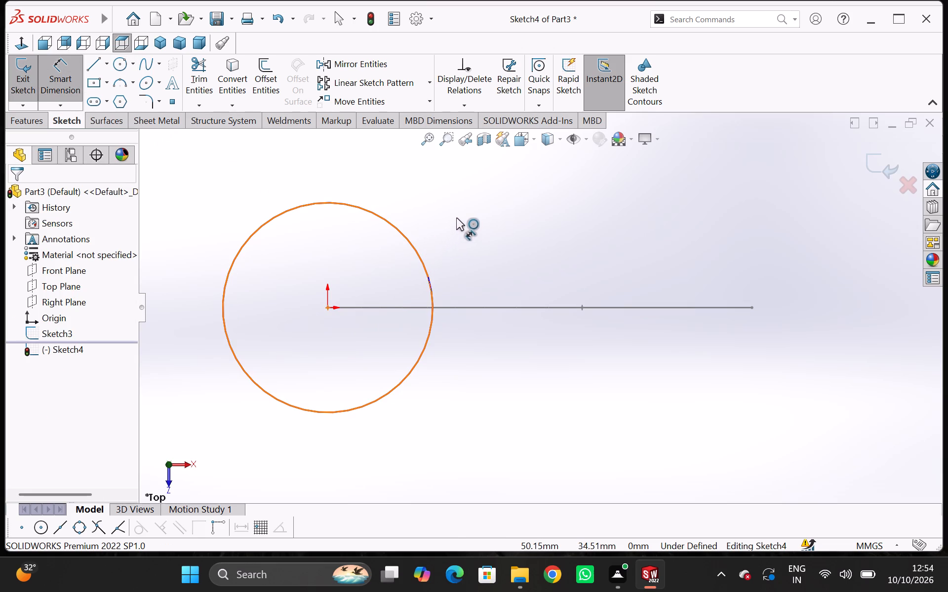
click(474, 205)
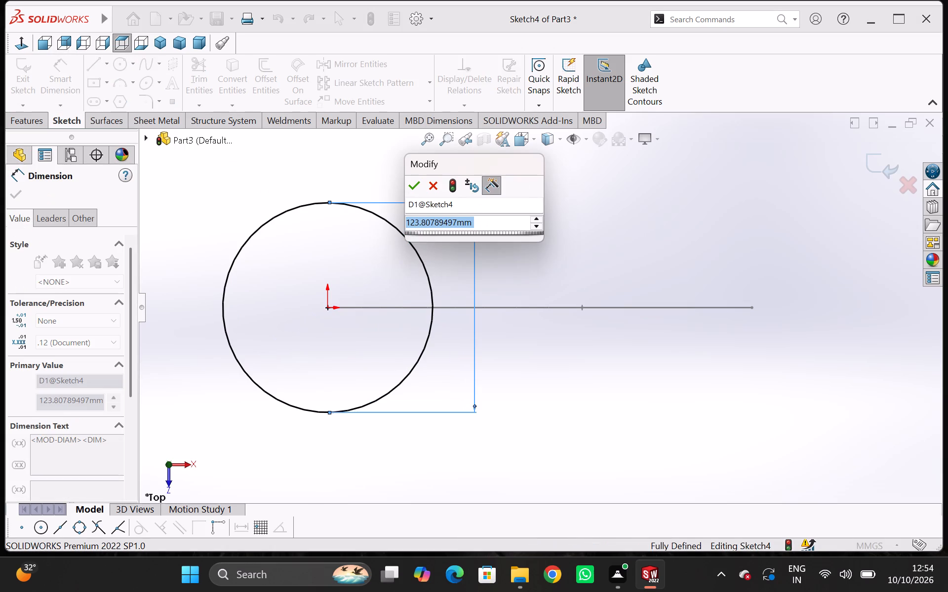
text(12)
key(Return)
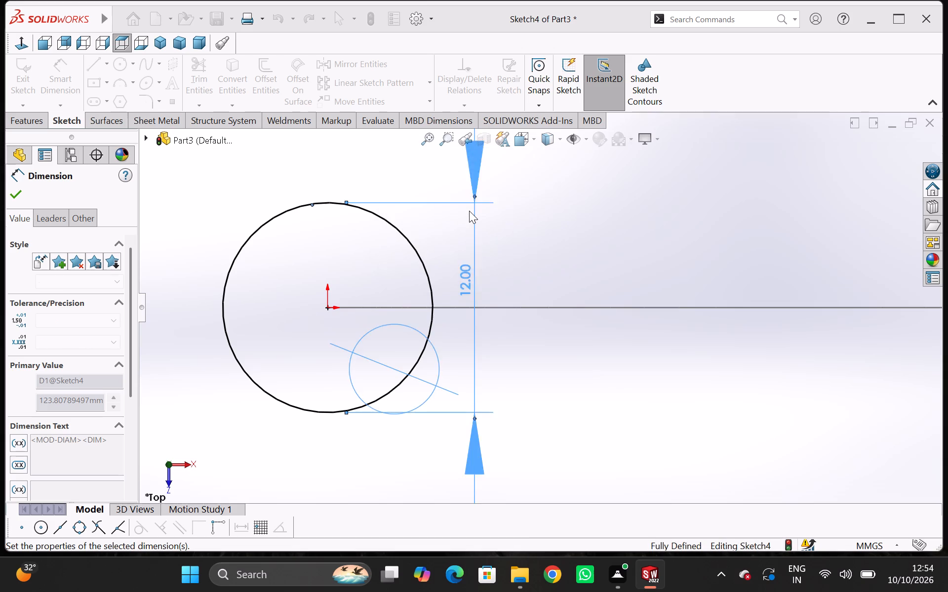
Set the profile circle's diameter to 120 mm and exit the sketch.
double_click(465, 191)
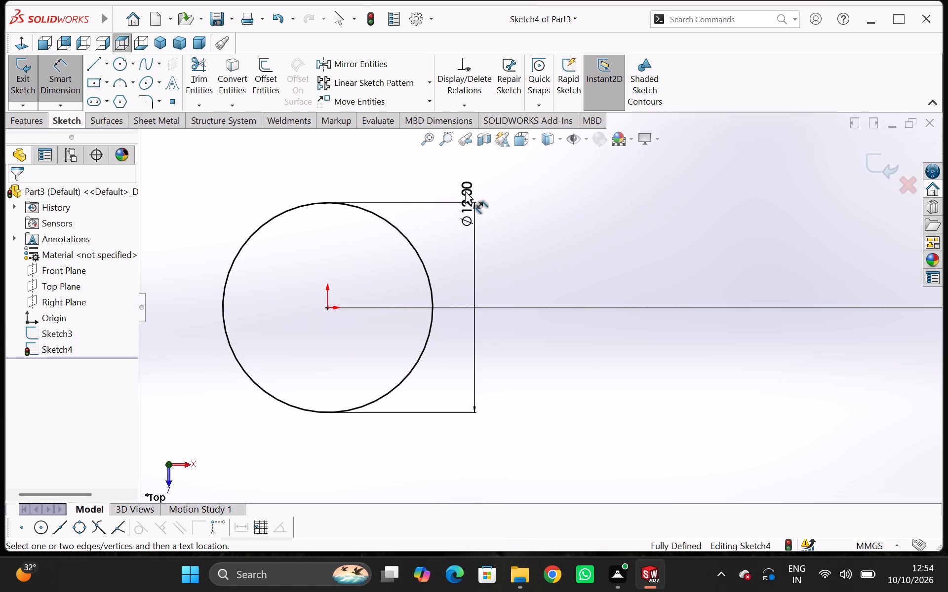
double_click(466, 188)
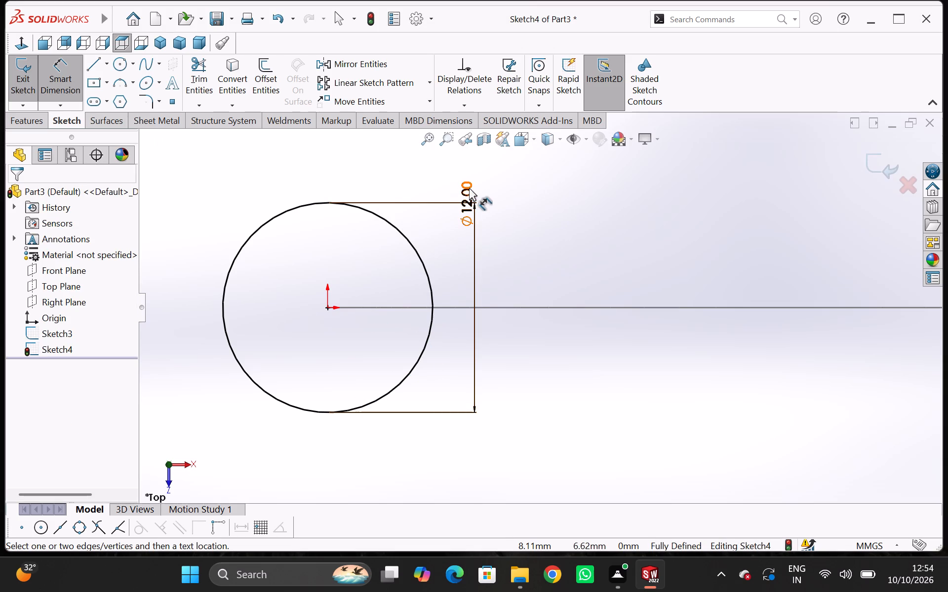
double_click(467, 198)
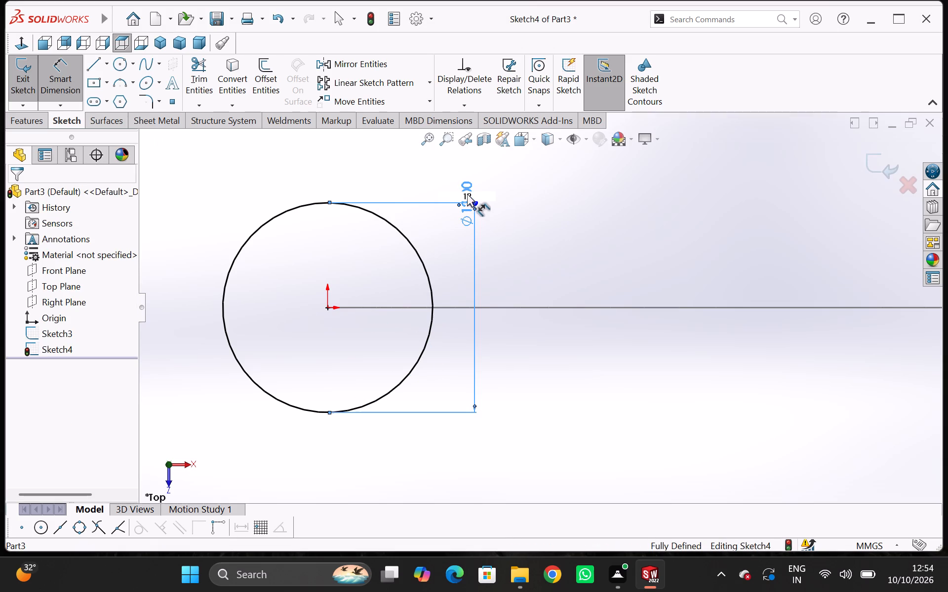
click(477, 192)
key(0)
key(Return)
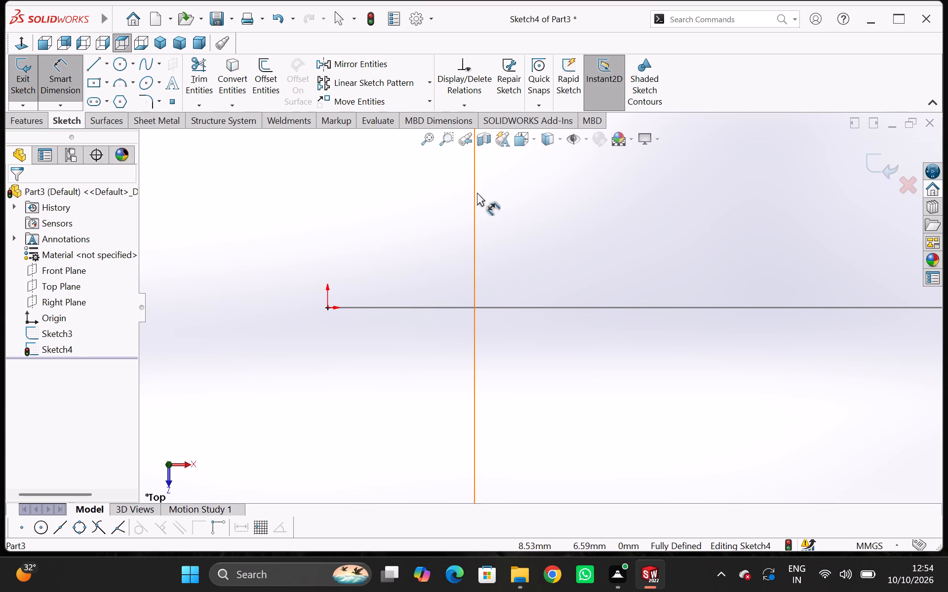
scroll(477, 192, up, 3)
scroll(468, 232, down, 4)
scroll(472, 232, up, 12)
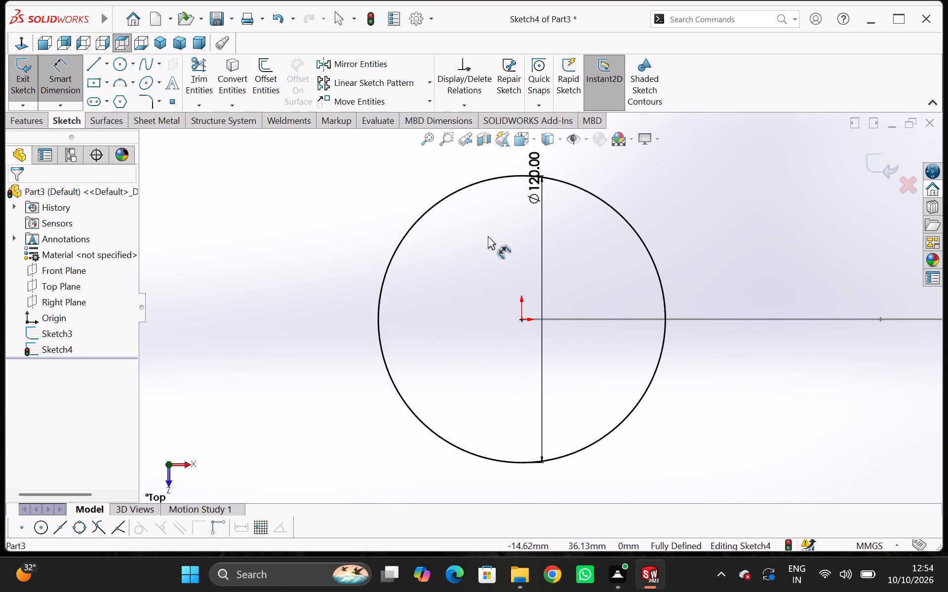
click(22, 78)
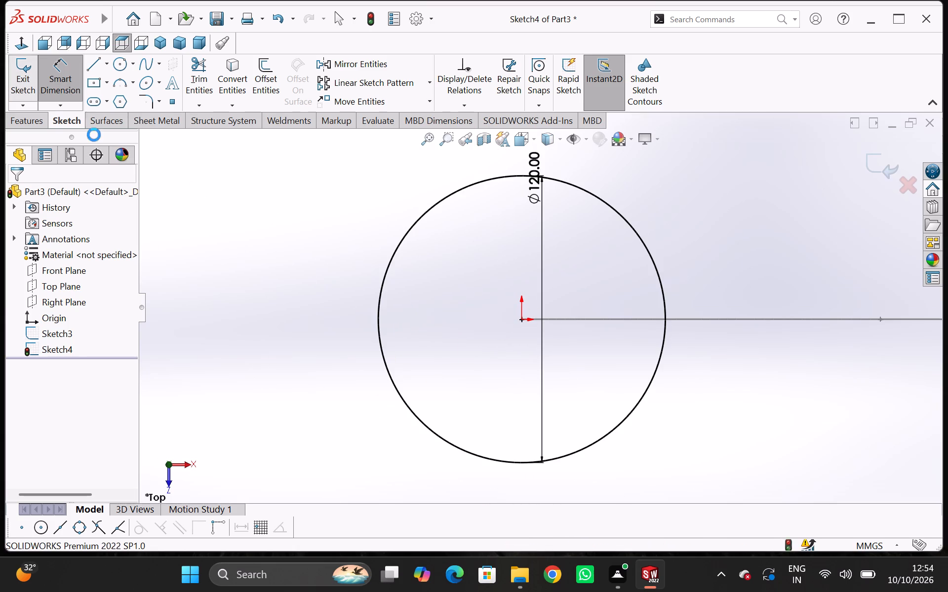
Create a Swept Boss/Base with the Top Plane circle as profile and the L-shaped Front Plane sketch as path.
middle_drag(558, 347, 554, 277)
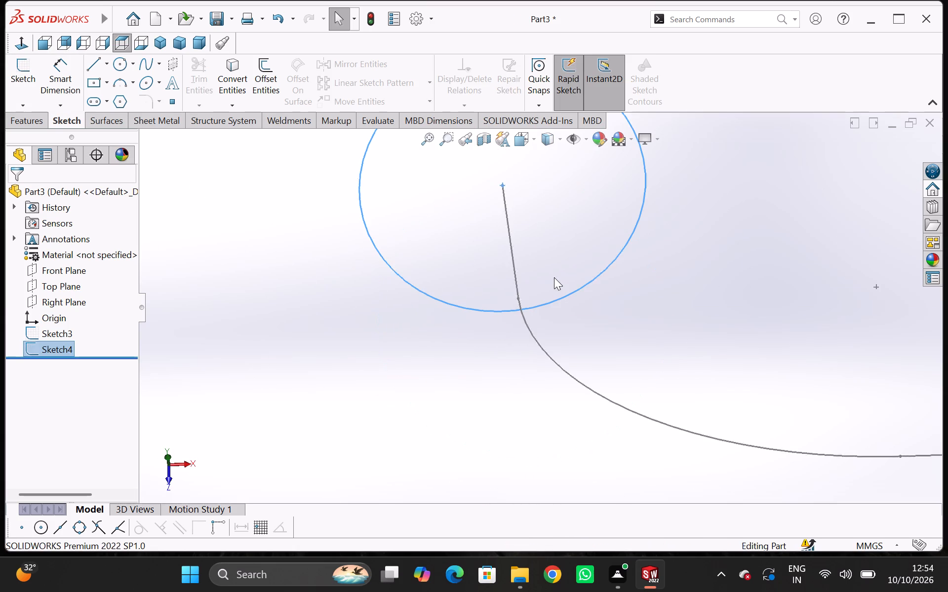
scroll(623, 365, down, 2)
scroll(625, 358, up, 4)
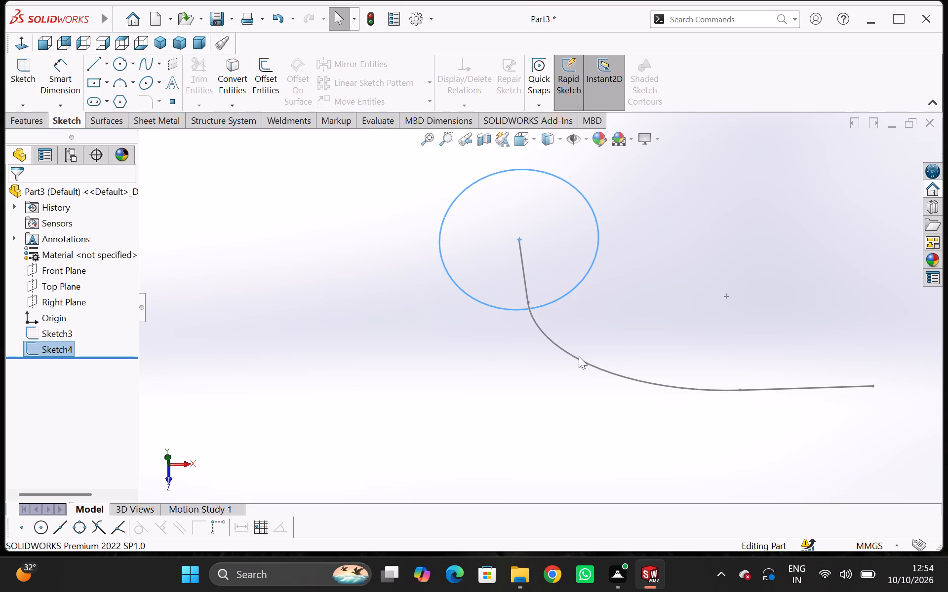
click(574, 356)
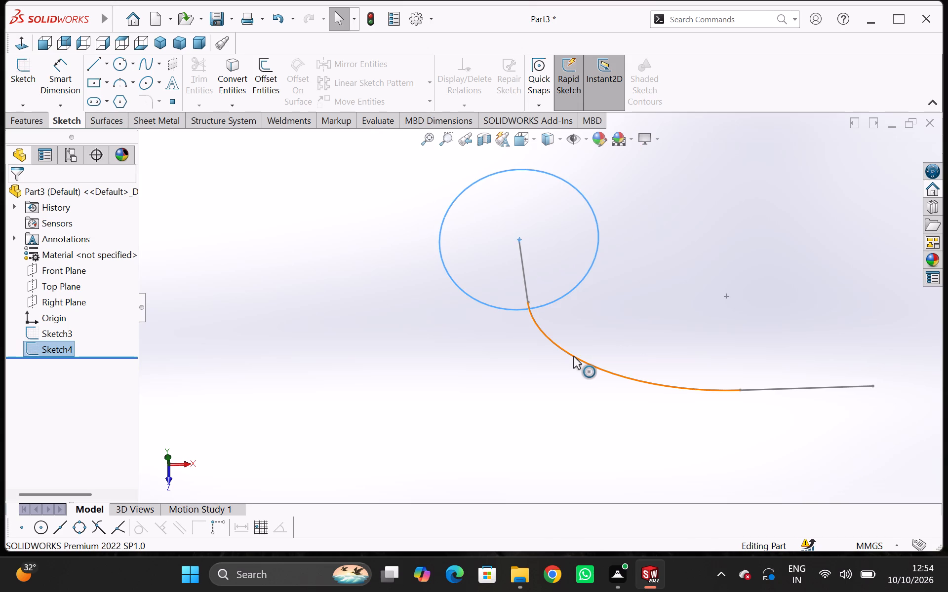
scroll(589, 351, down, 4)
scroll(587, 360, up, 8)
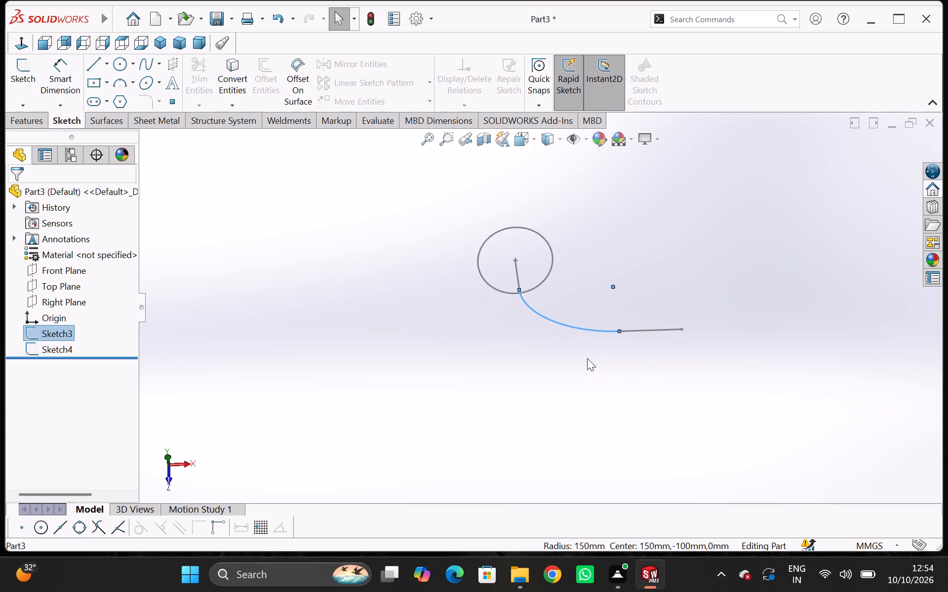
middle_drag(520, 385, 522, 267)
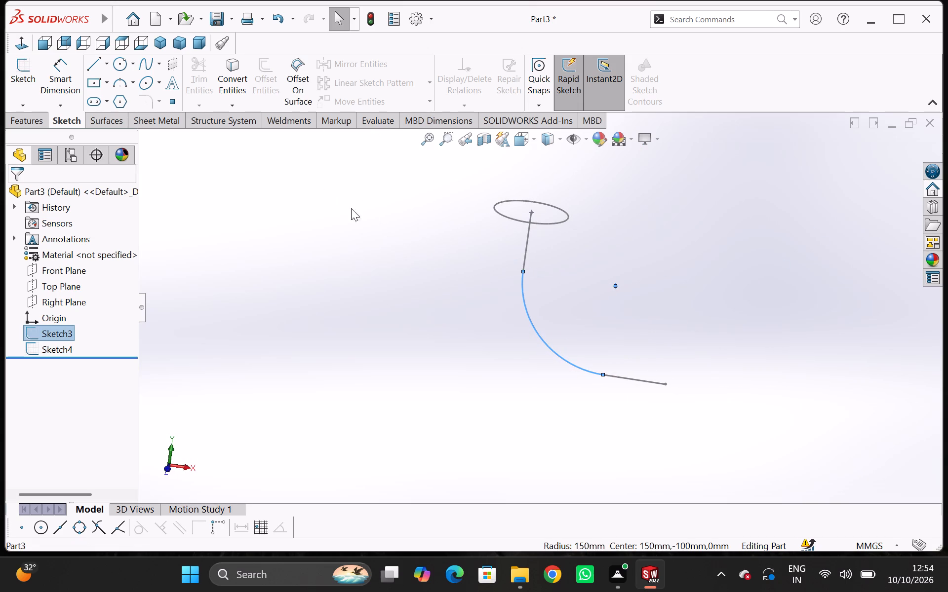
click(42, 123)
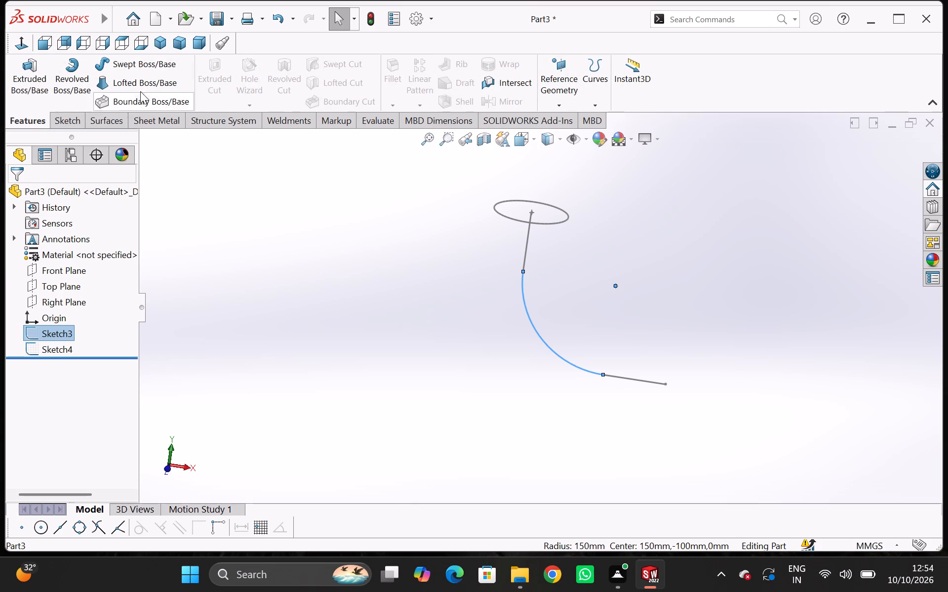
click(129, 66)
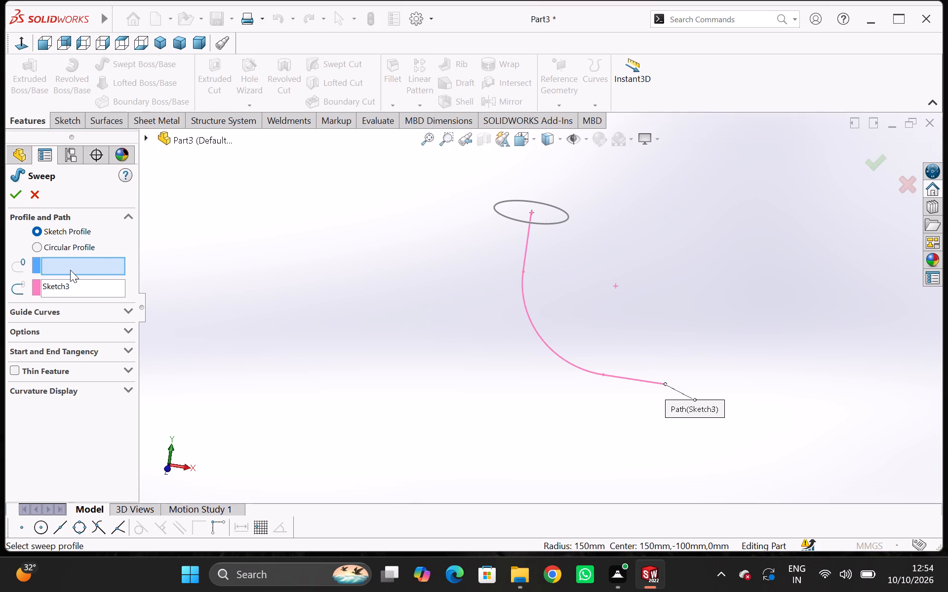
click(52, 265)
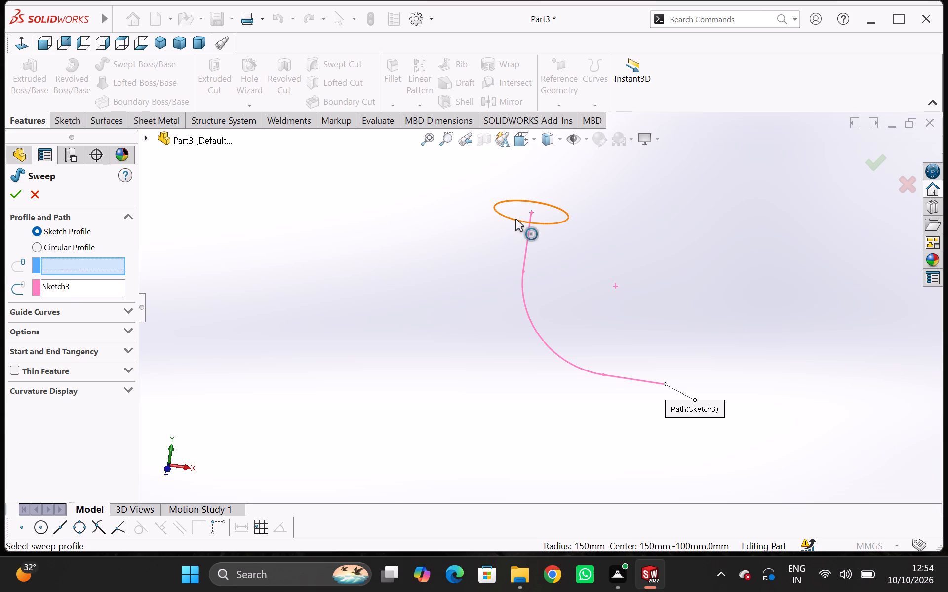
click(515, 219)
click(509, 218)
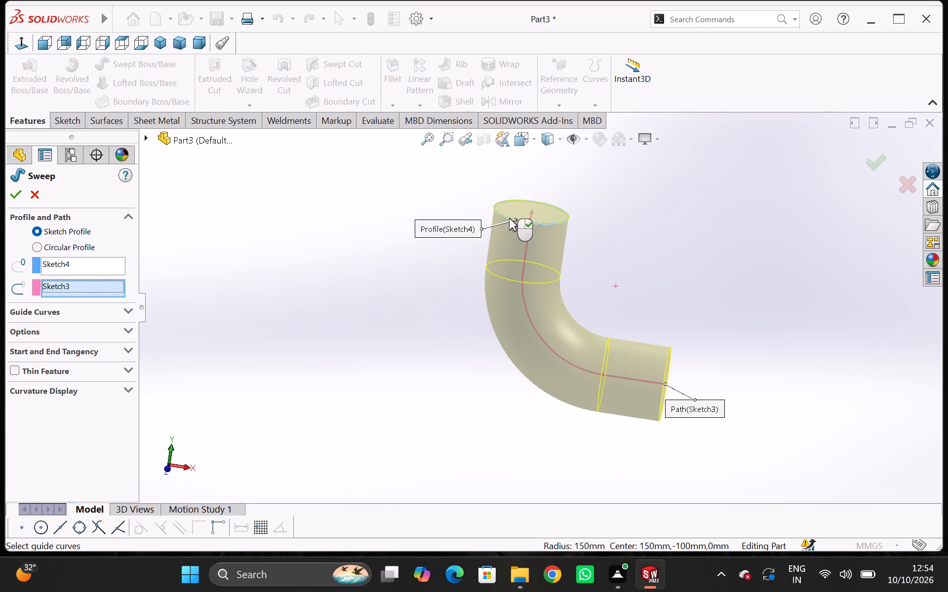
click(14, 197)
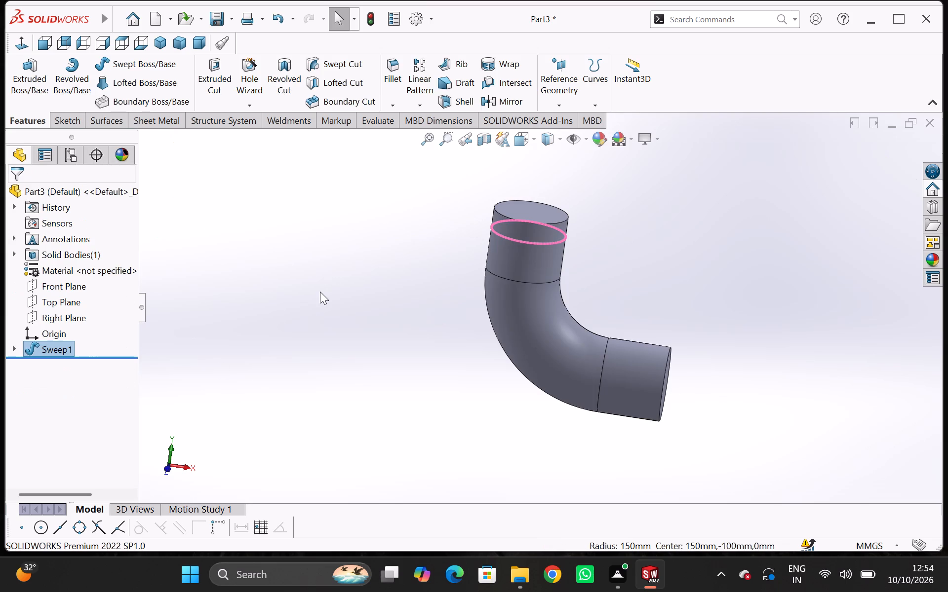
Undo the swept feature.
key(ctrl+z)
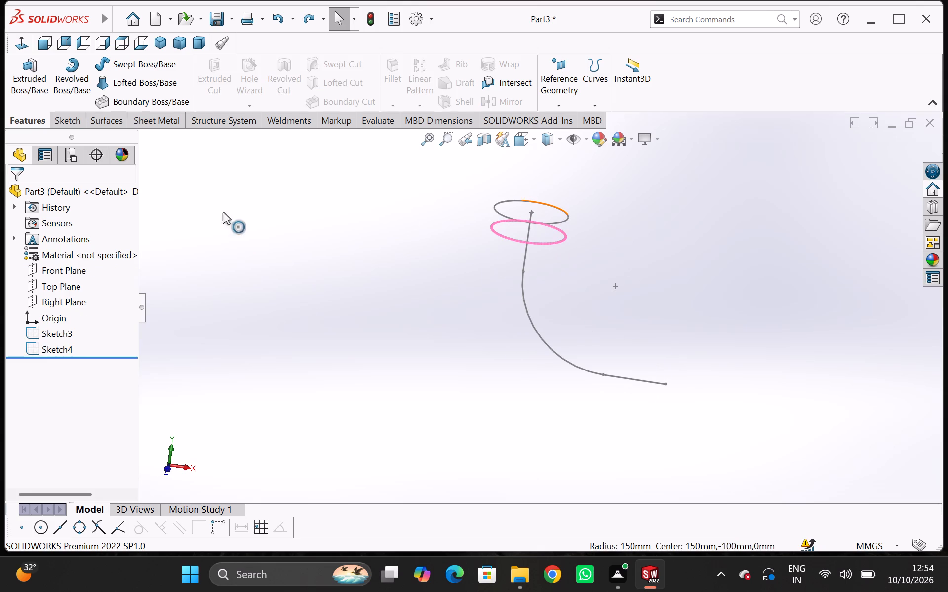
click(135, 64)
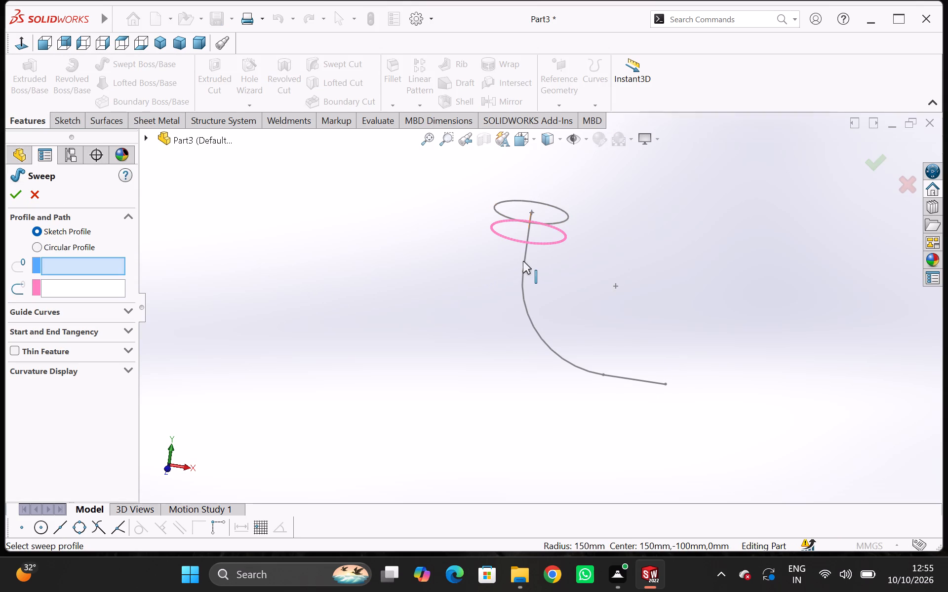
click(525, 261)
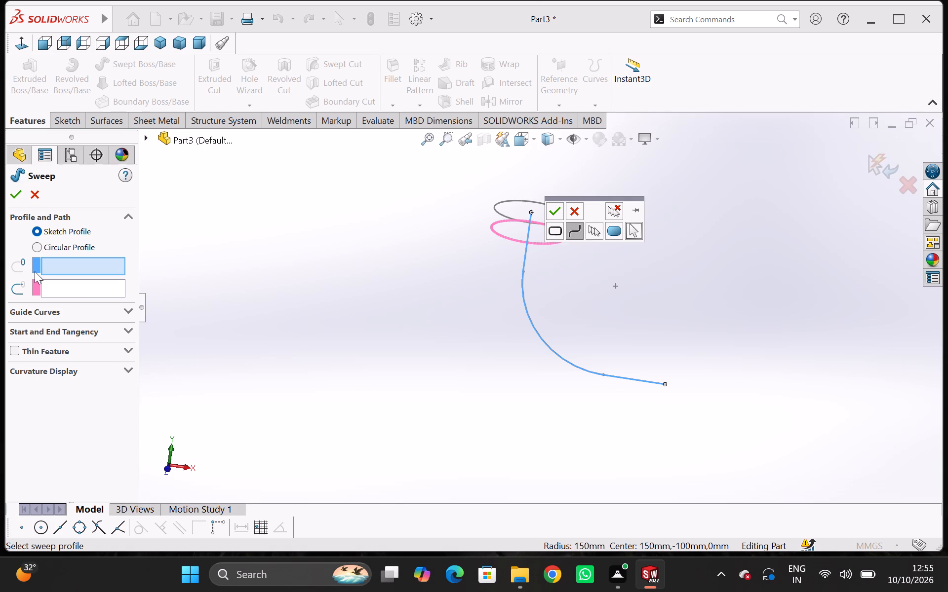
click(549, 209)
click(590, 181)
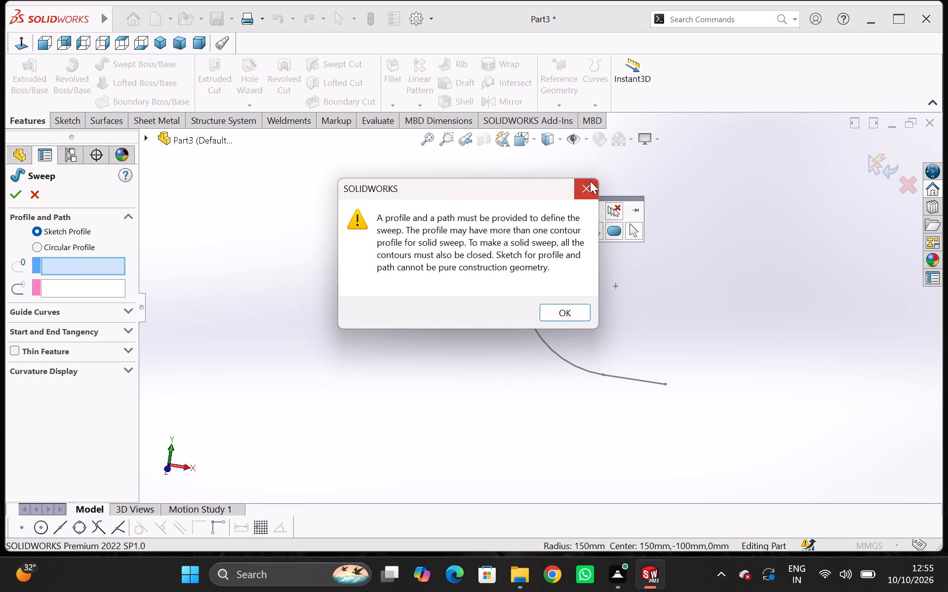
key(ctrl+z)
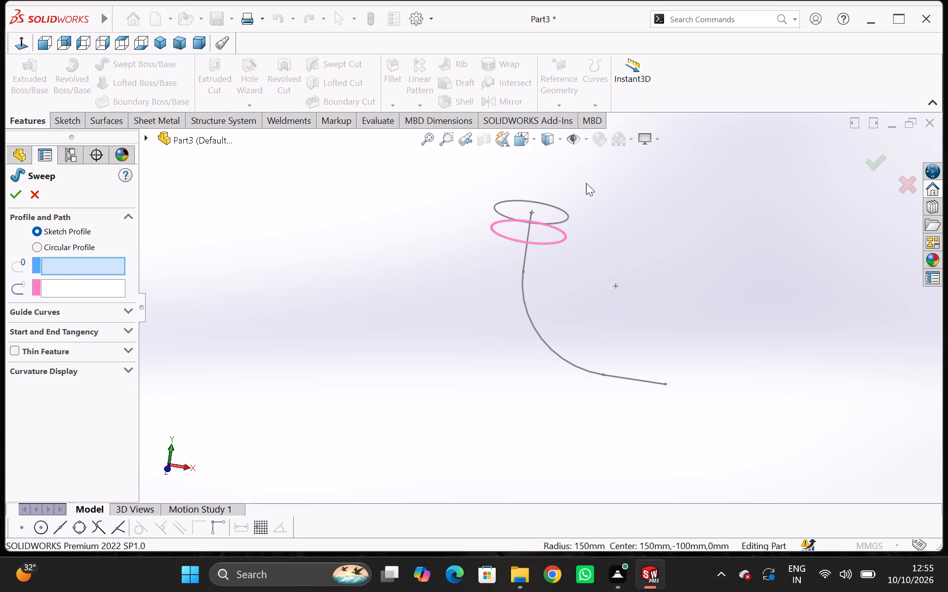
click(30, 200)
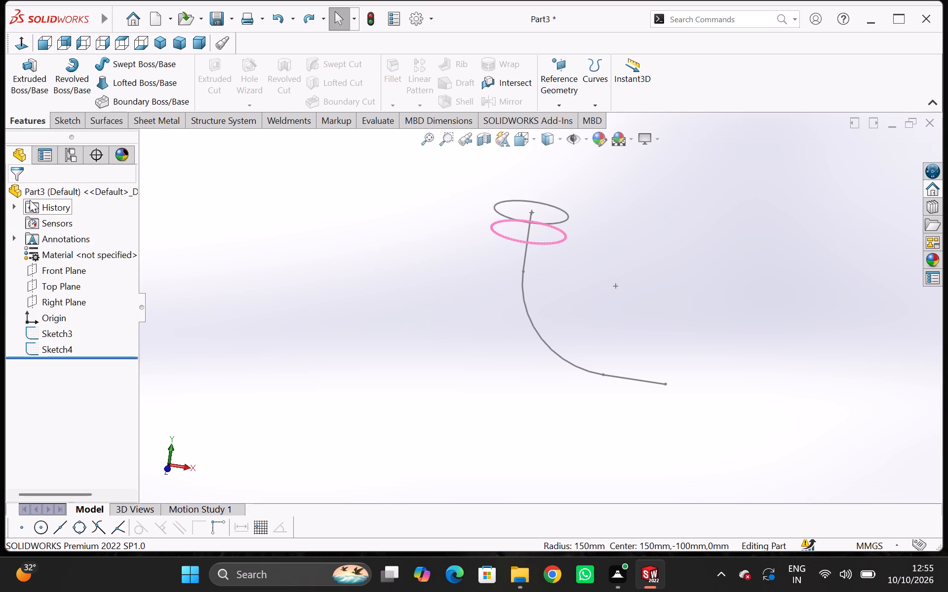
Undo the profile sketch's edits back past its diameter dimension and the circle itself.
key(ctrl+z)
key(ctrl+z)
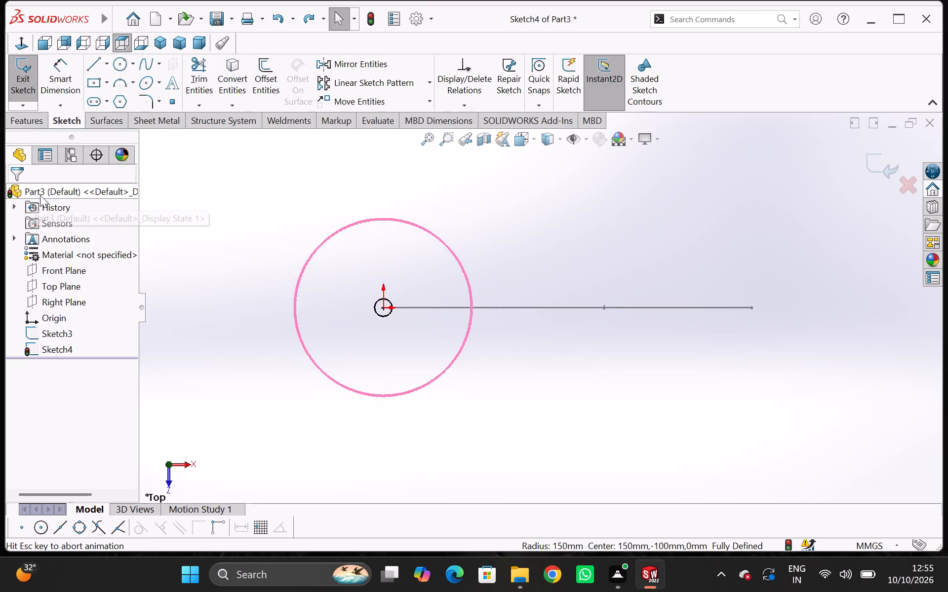
key(ctrl+z)
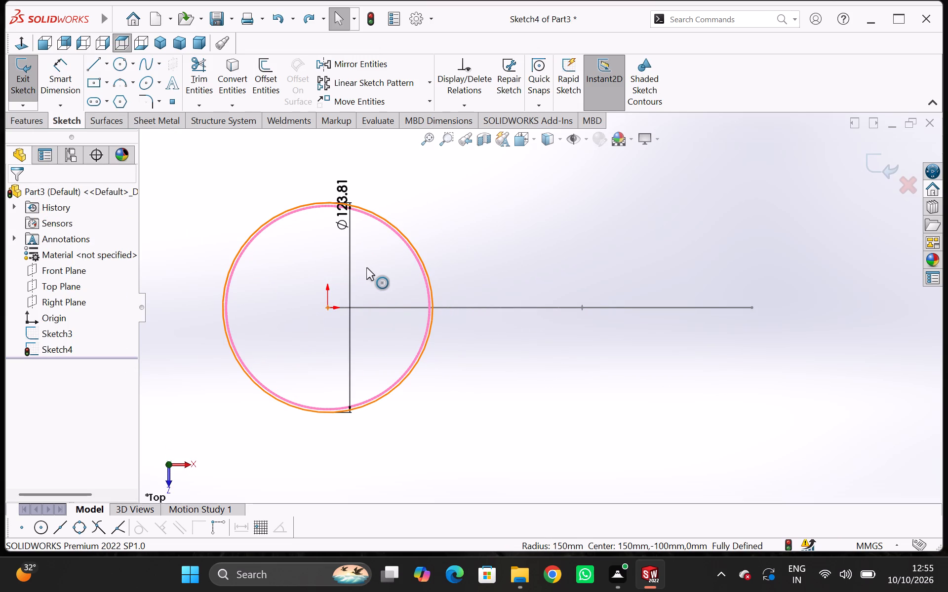
middle_drag(455, 355, 465, 270)
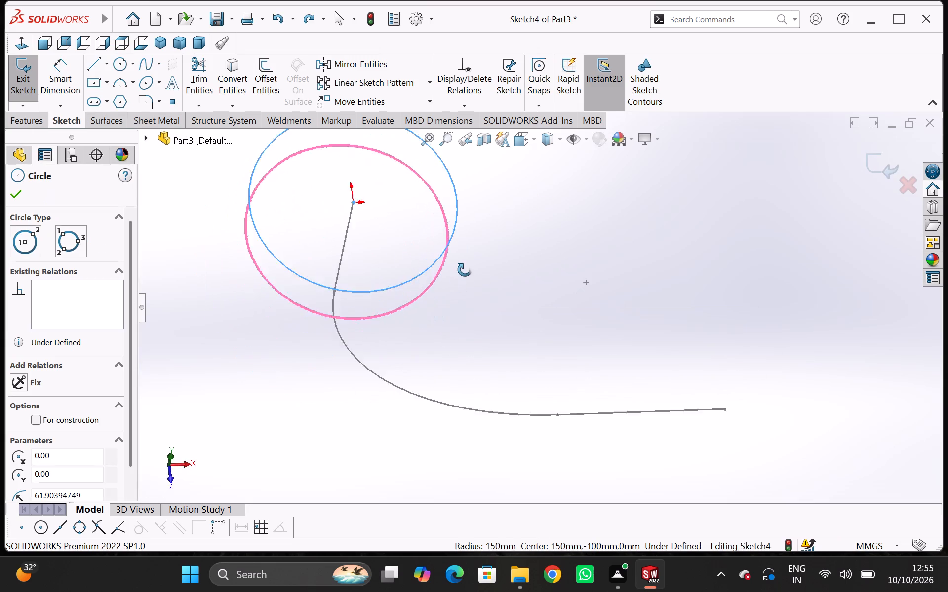
middle_drag(465, 270, 468, 262)
click(404, 292)
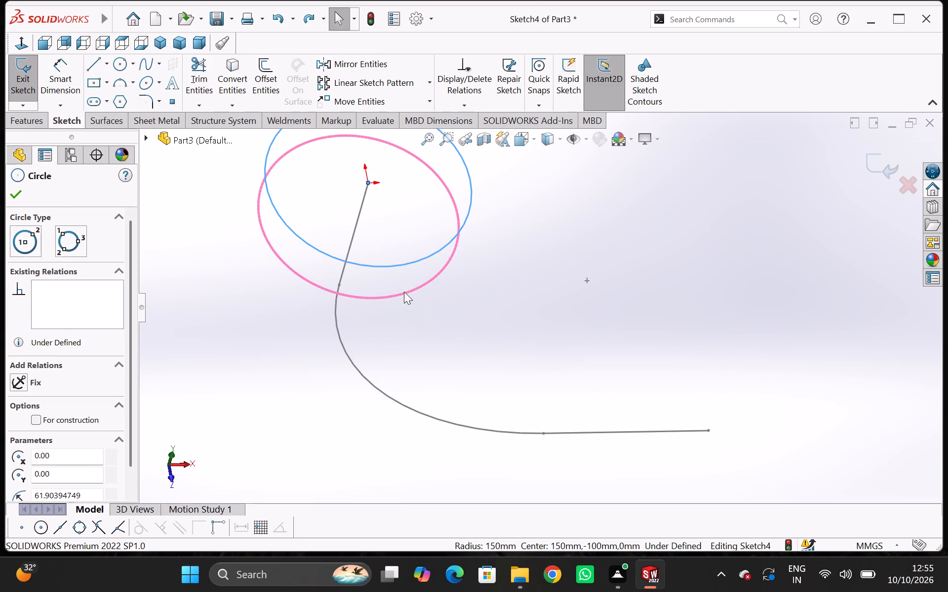
click(404, 292)
key(ctrl+z)
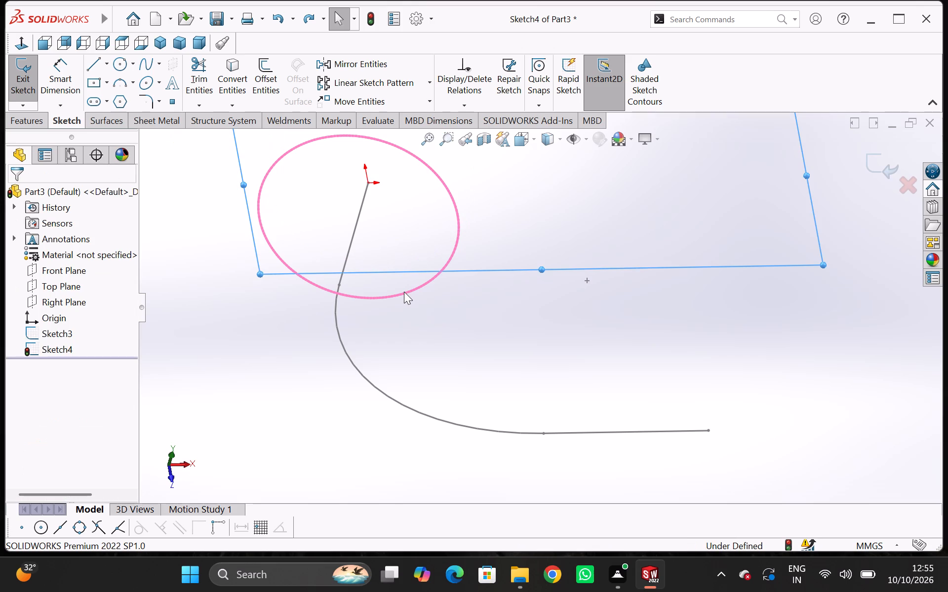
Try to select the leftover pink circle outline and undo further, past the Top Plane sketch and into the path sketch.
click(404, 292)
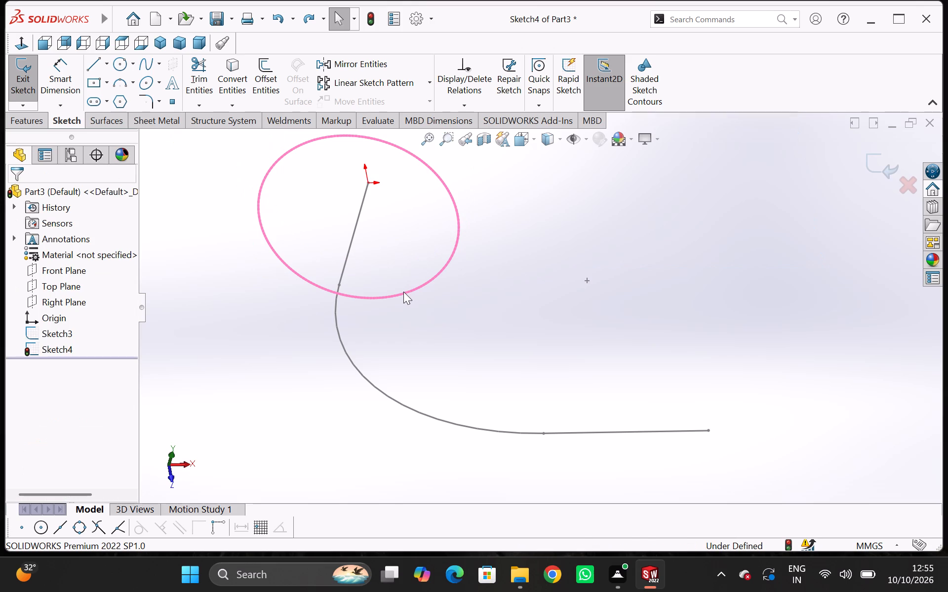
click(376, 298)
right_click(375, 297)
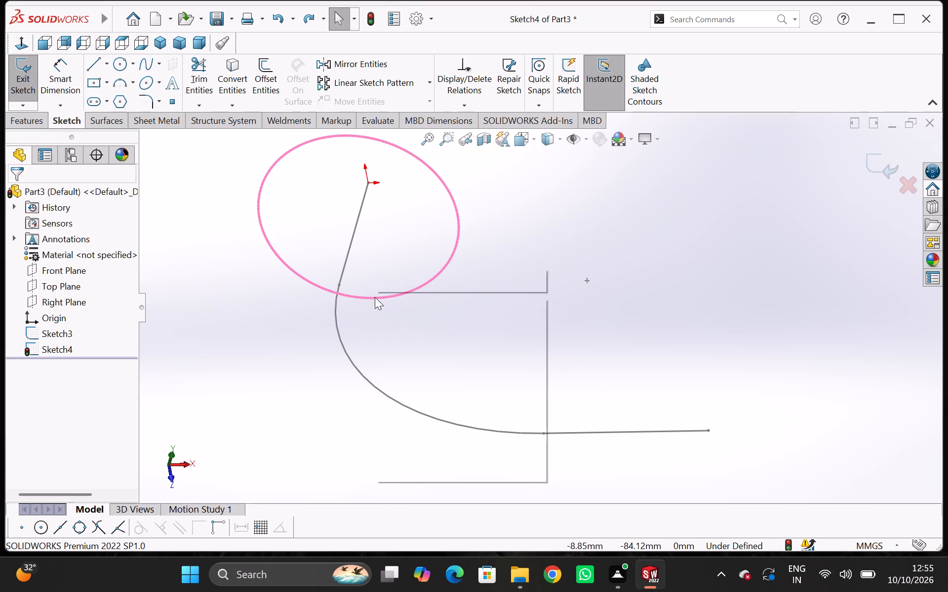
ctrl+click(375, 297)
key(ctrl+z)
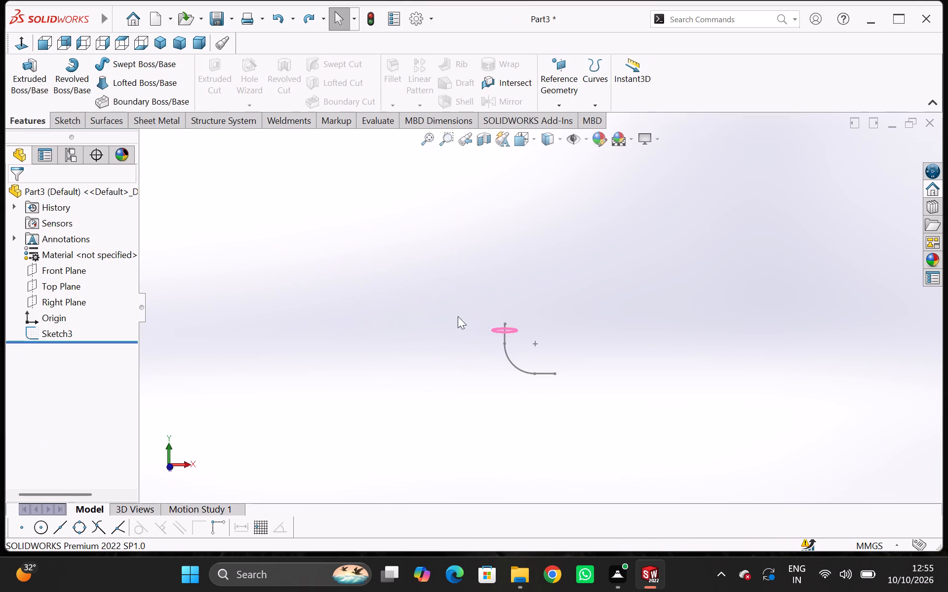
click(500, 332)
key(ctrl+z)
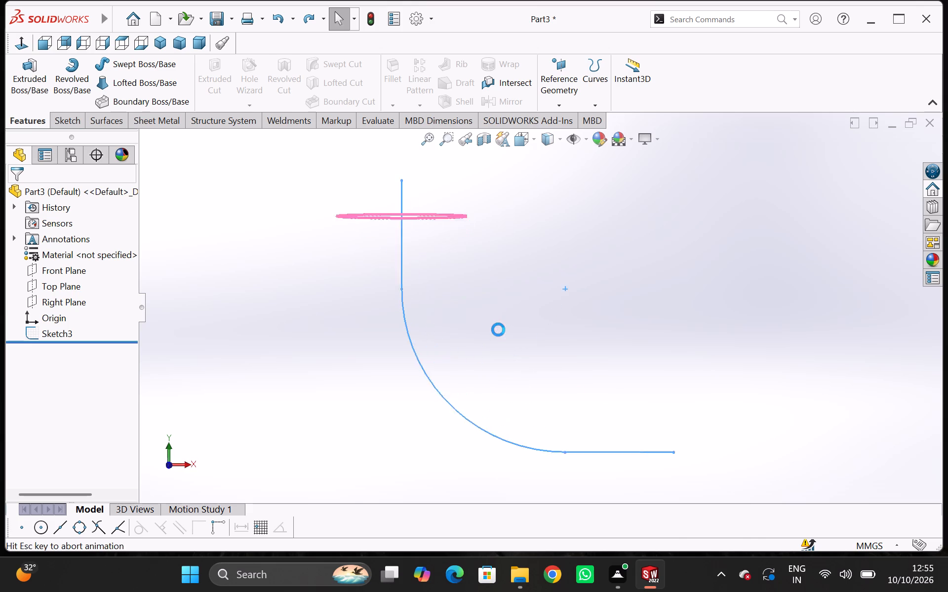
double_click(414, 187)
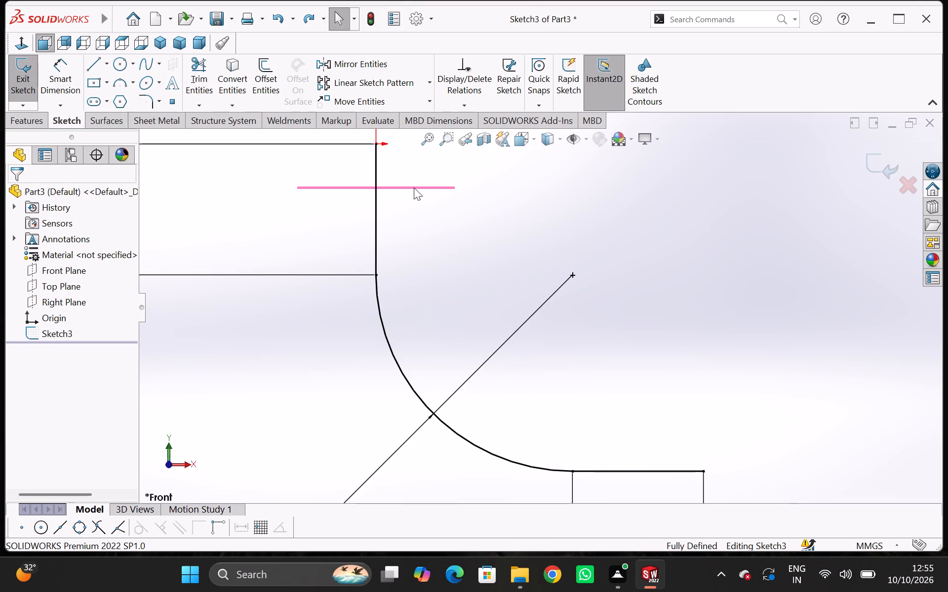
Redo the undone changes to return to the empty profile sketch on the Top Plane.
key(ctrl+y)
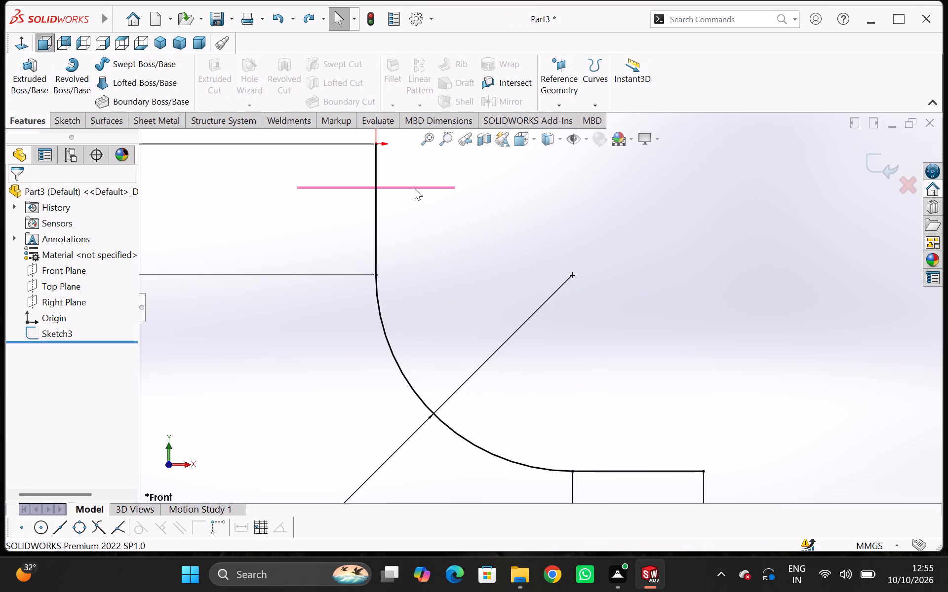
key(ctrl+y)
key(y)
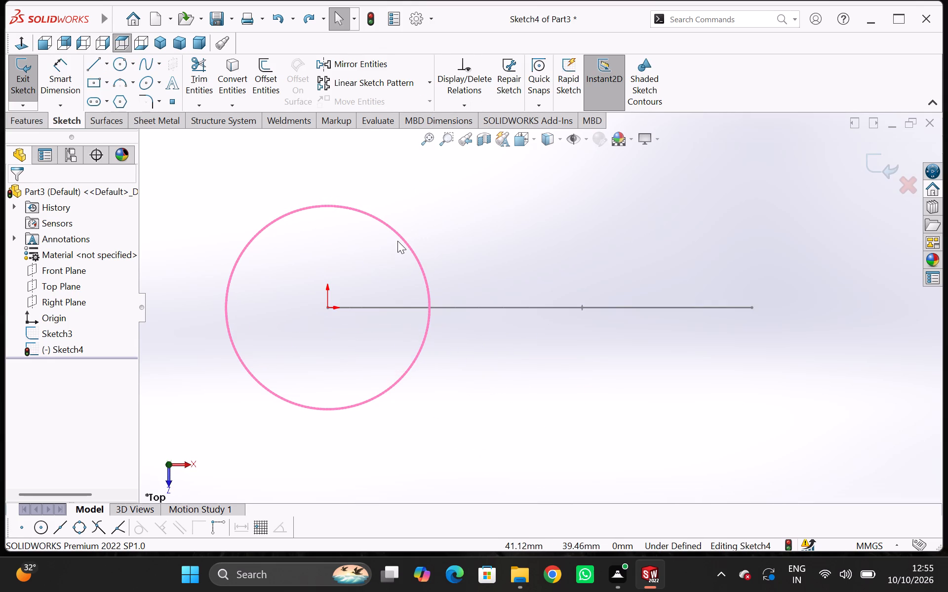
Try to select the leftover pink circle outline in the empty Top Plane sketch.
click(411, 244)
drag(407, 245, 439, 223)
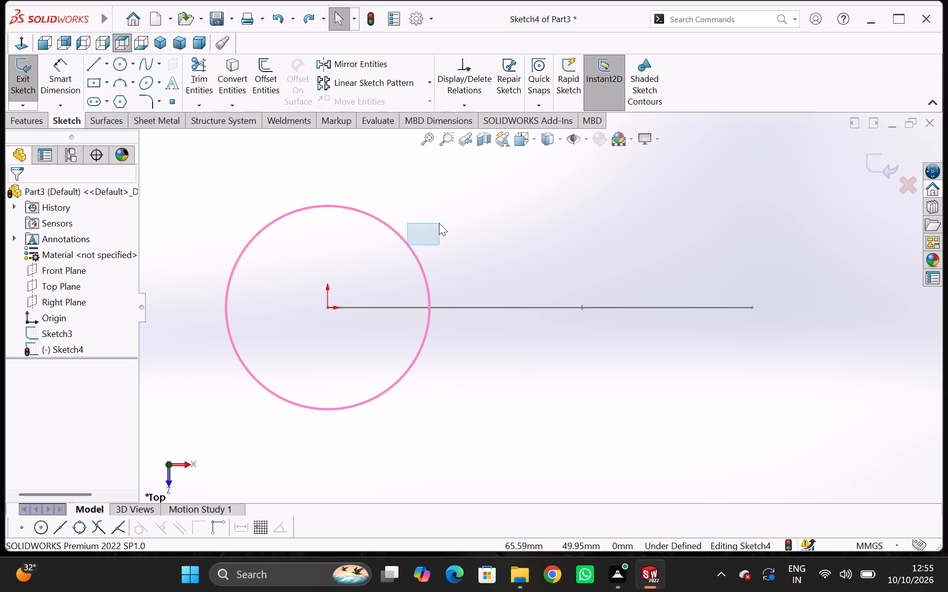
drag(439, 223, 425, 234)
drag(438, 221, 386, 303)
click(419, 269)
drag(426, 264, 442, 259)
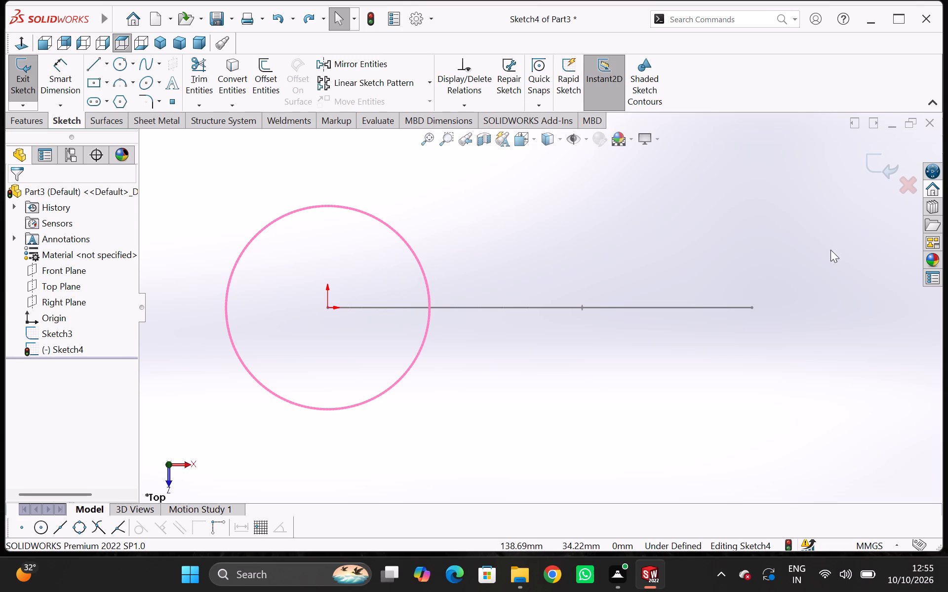
Close the Part3 document without saving its changes.
click(927, 123)
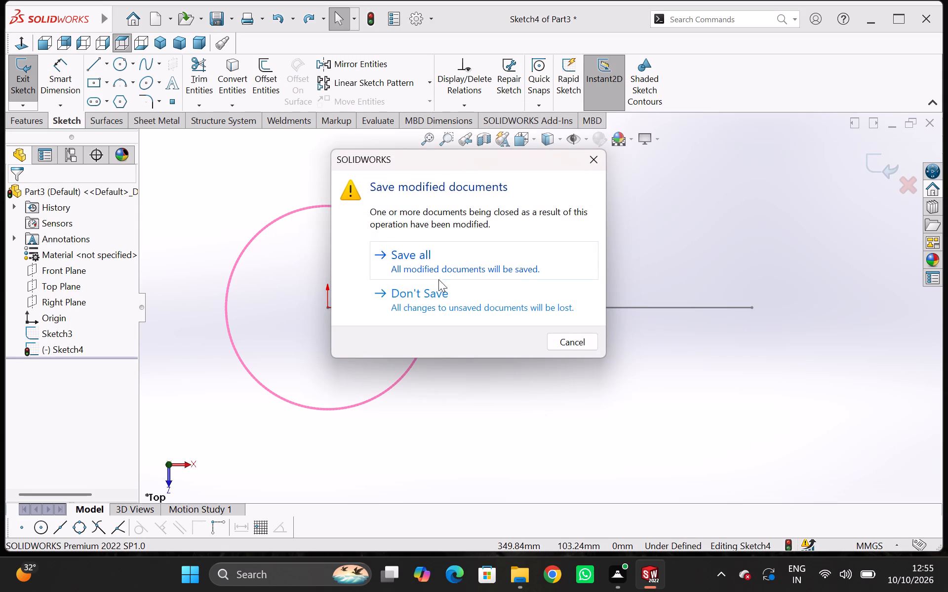
click(424, 288)
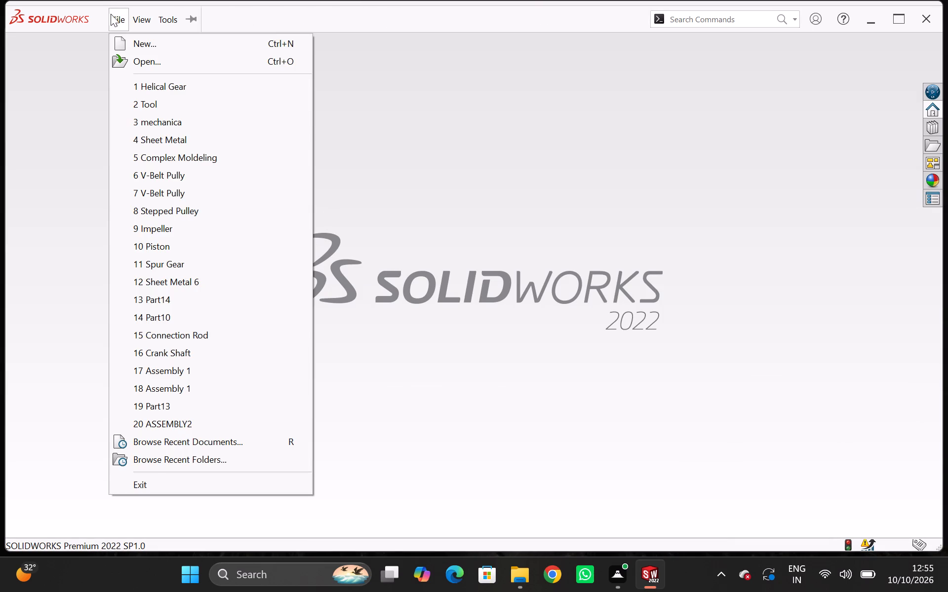
Create a new part document from the Part template.
click(136, 45)
click(205, 211)
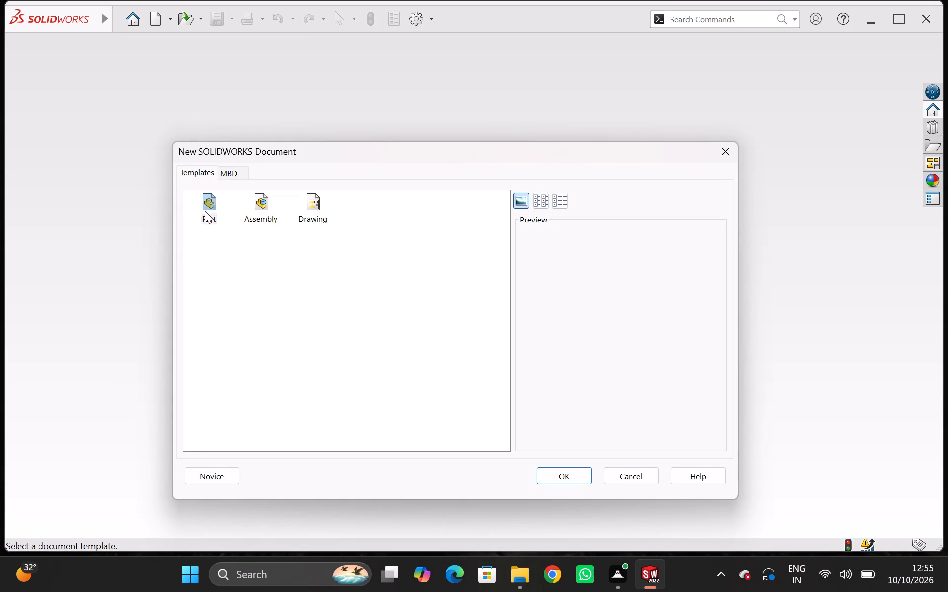
click(576, 474)
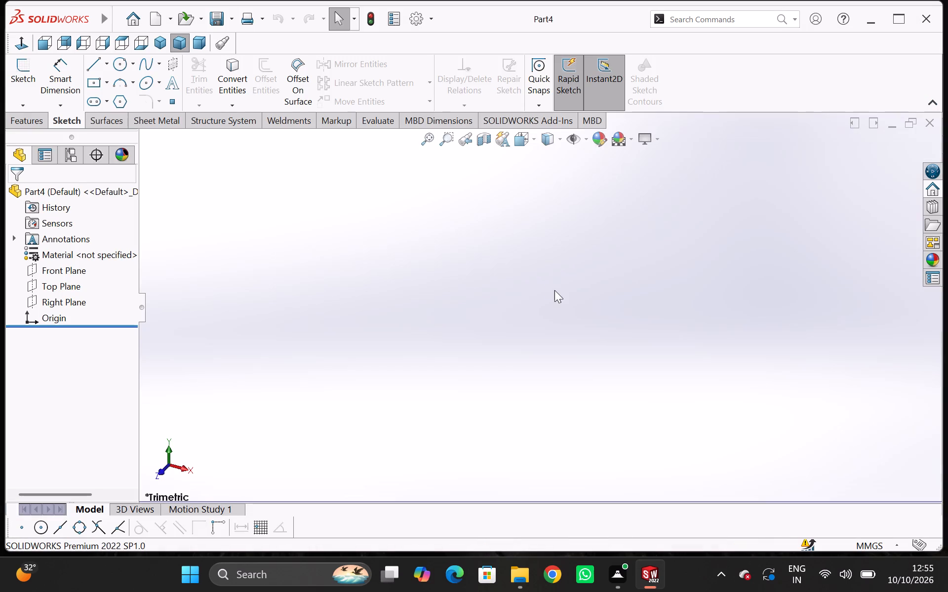
On the Front Plane, sketch an L-shaped path from the origin: a vertical line about 50 mm down, then a horizontal line about 51 mm long.
click(60, 268)
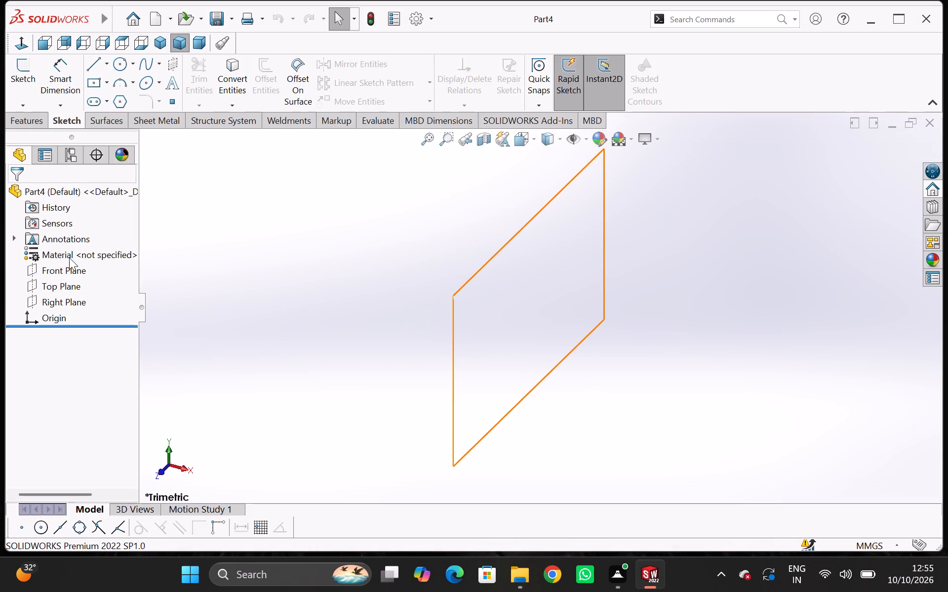
click(66, 275)
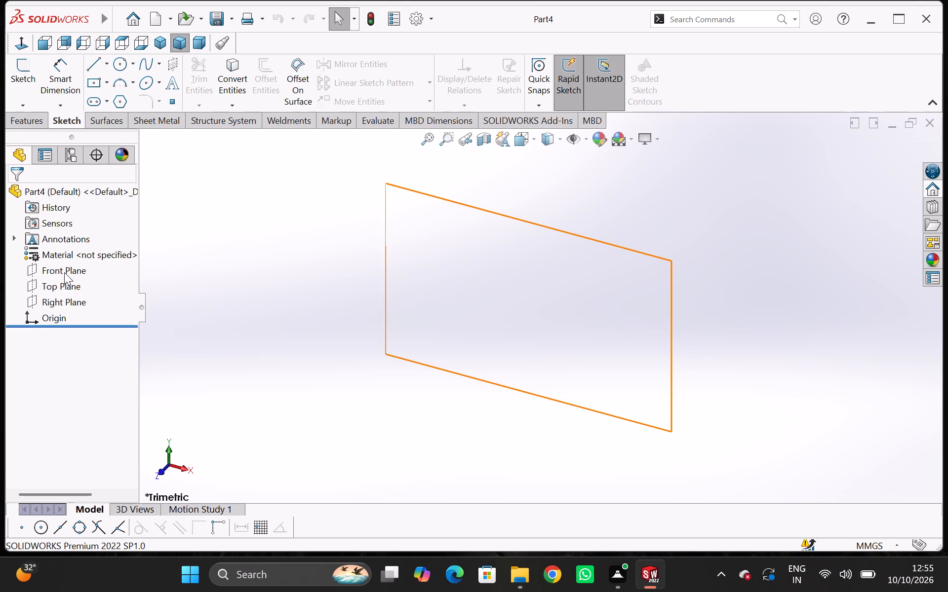
click(72, 254)
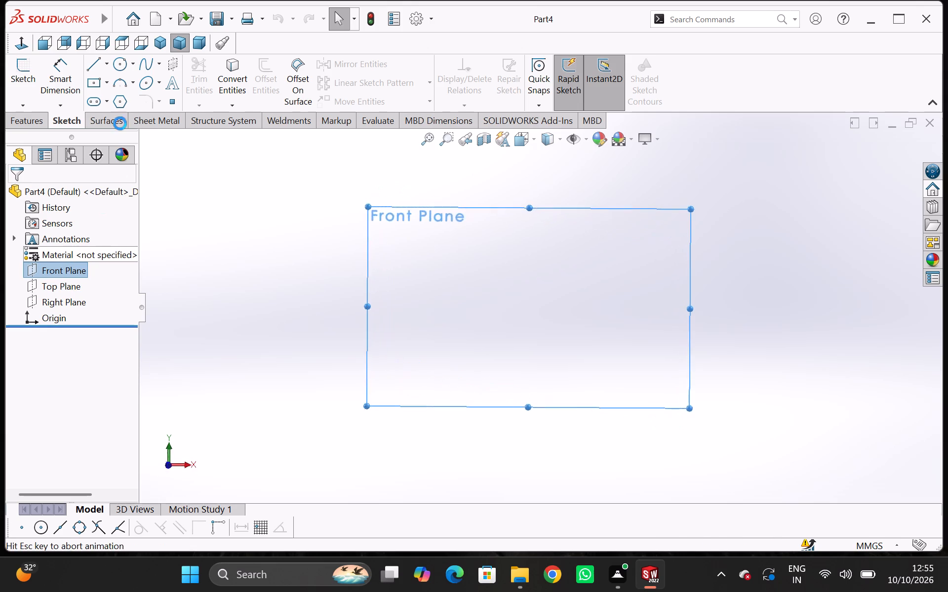
click(96, 66)
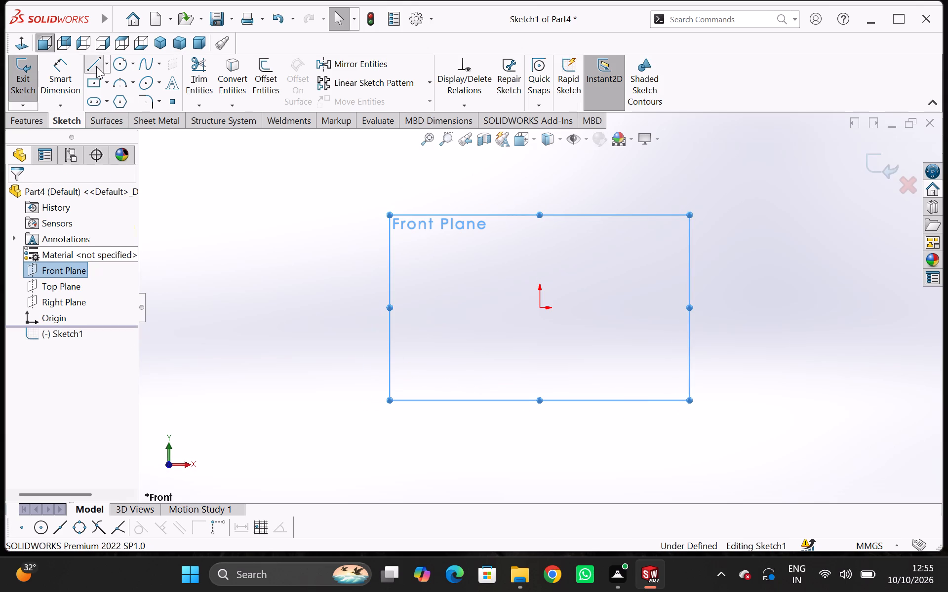
click(542, 310)
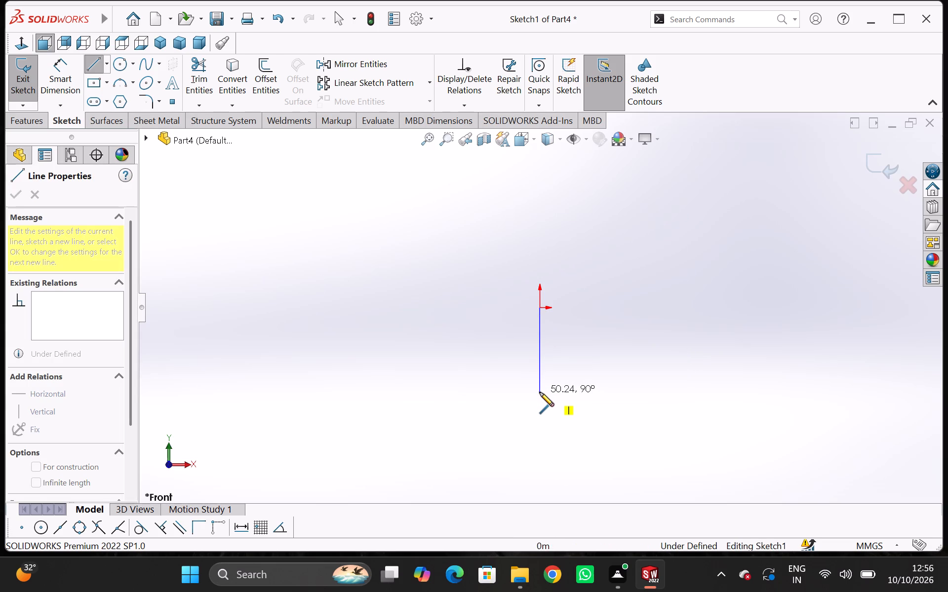
click(540, 392)
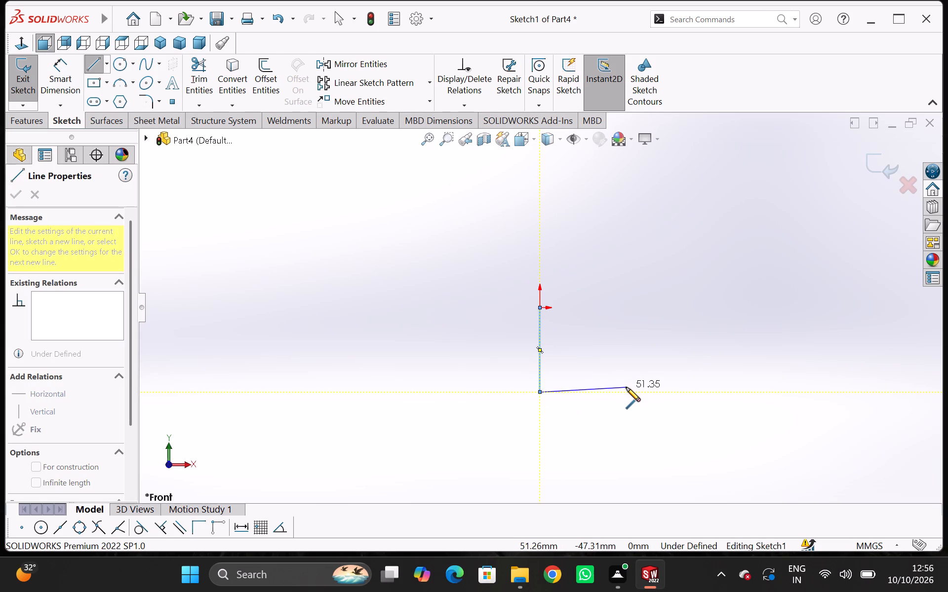
click(626, 393)
key(Escape)
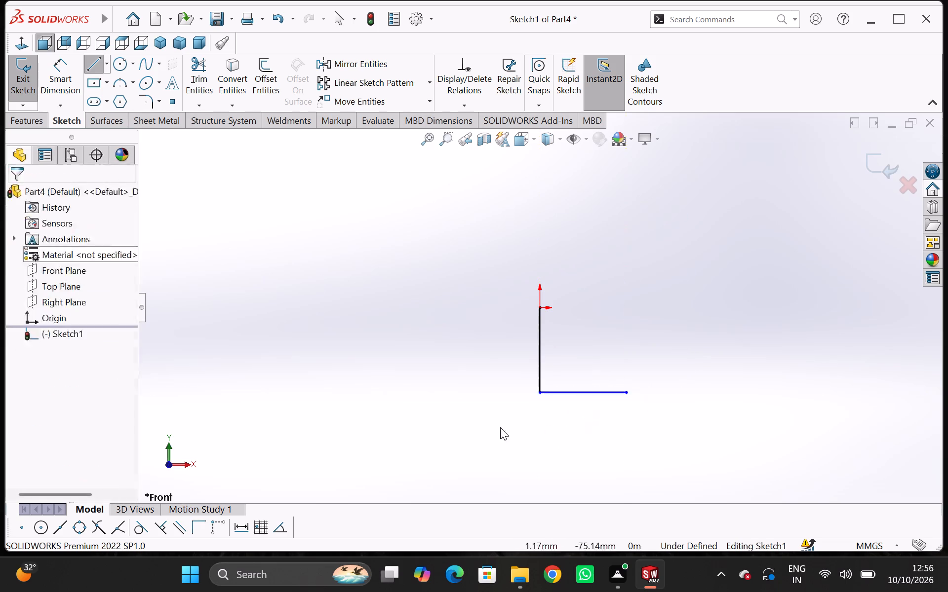
Round the corner between the vertical and horizontal lines with a 10 mm sketch fillet.
click(142, 108)
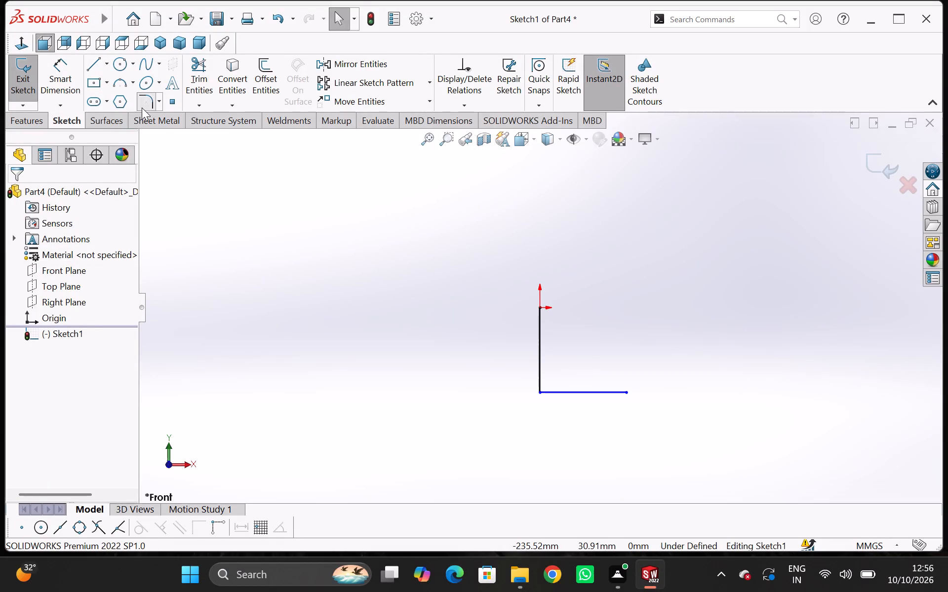
click(538, 363)
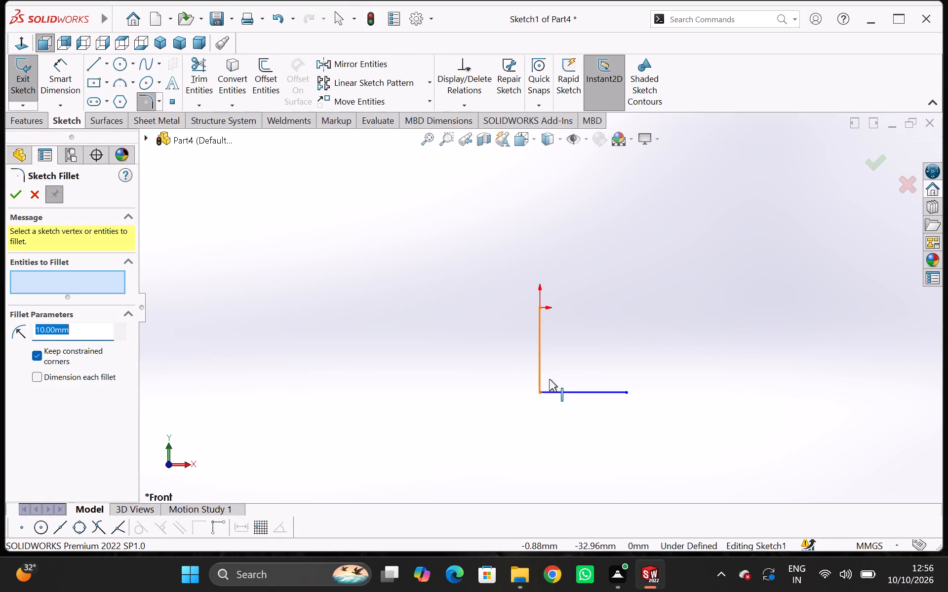
click(560, 395)
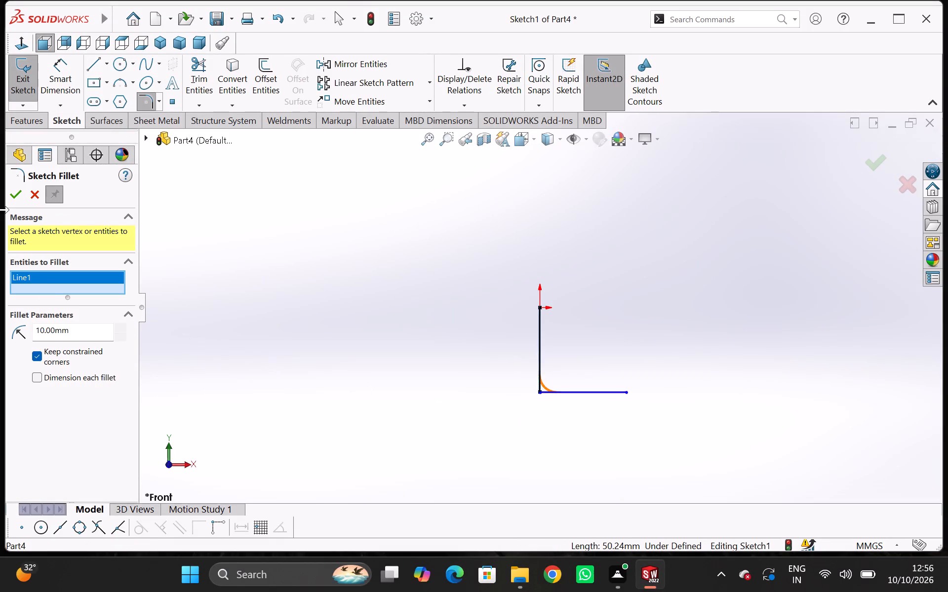
click(10, 199)
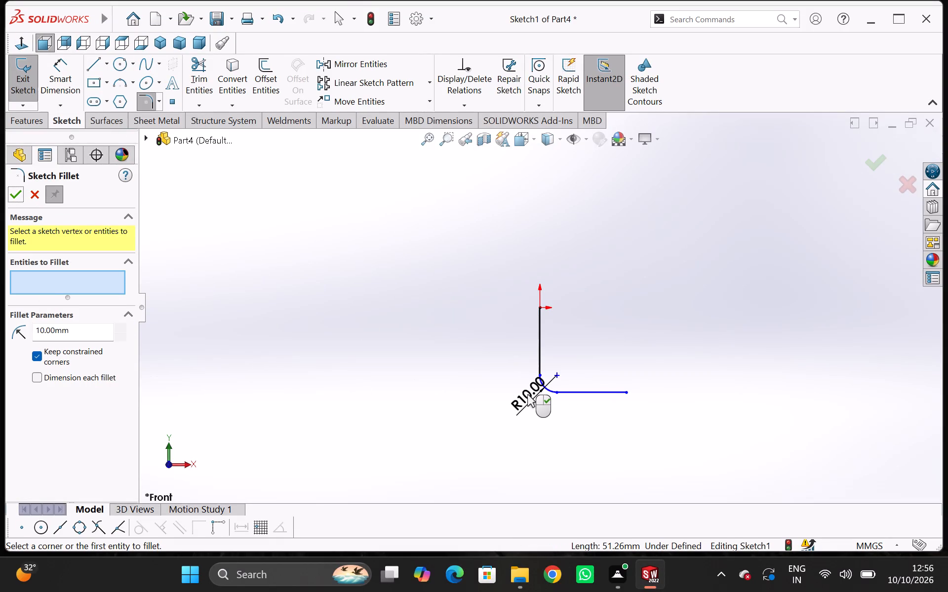
double_click(527, 394)
click(14, 192)
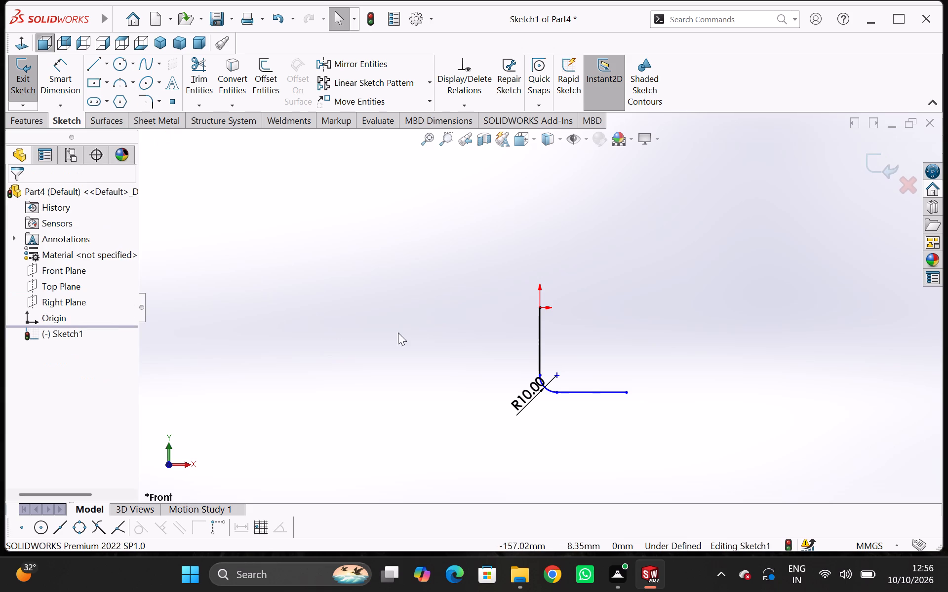
Set the corner fillet's radius to 150 mm.
double_click(528, 389)
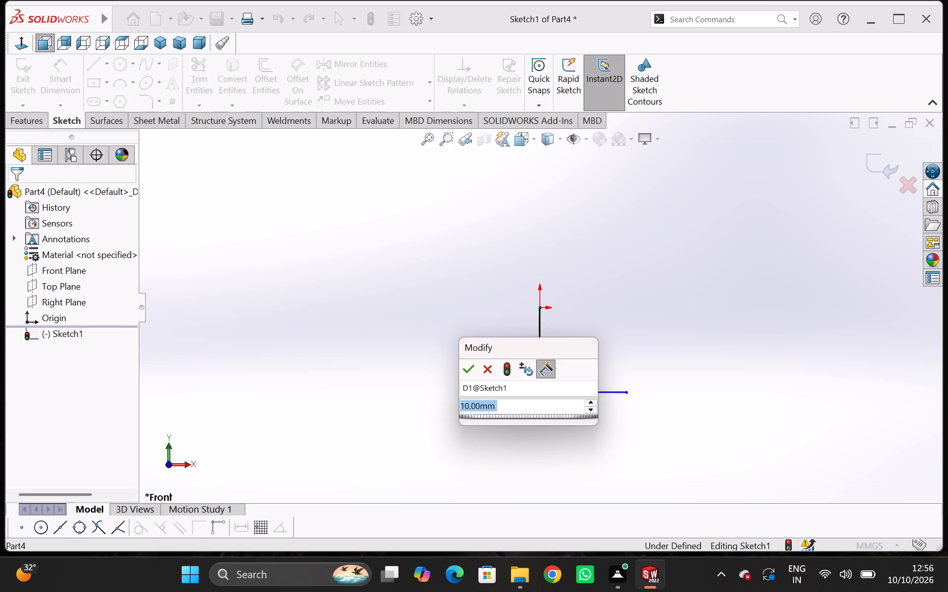
key(1)
key(5)
key(1)
key(BackSpace)
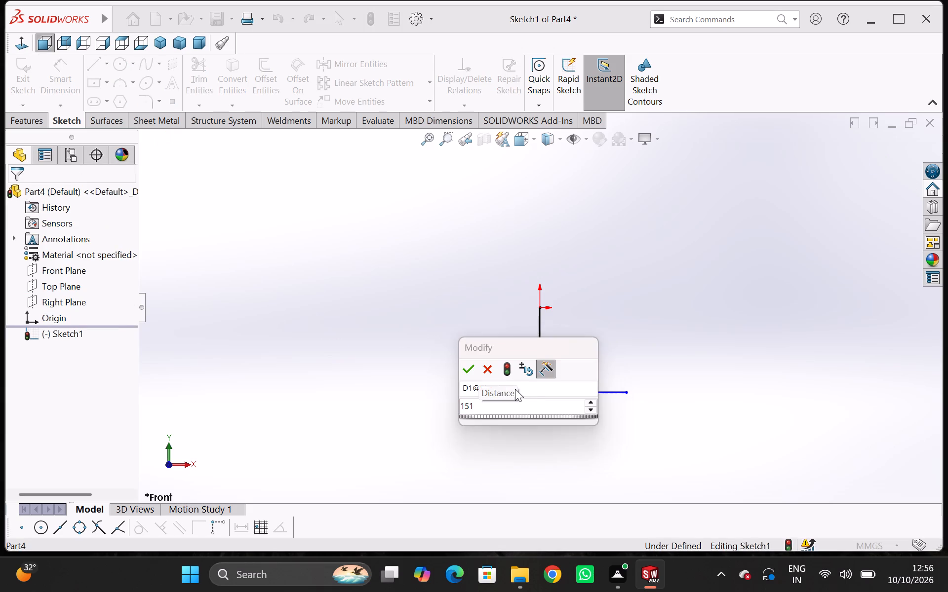
key(0)
key(Return)
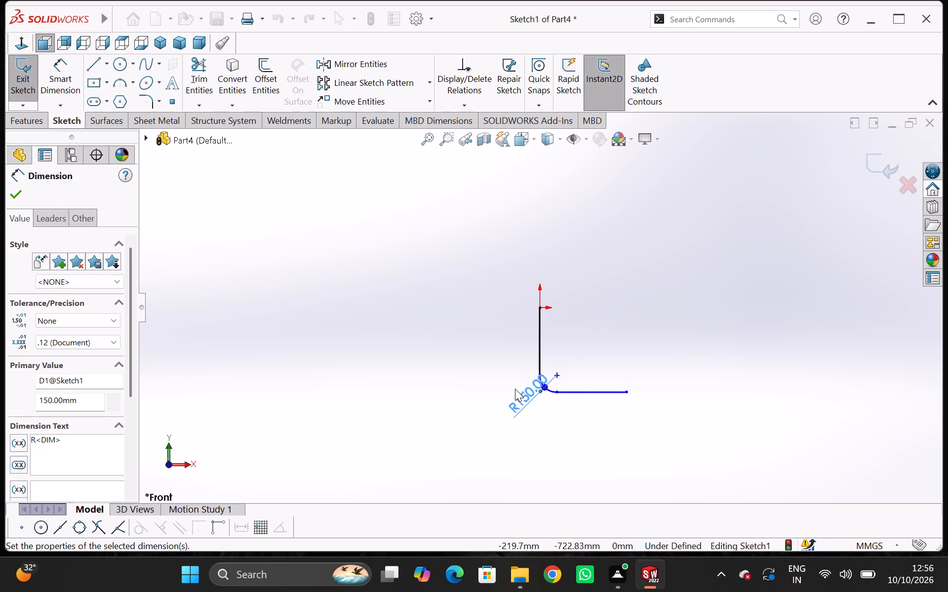
Dimension the path's vertical and horizontal straight segments to 100 mm each and exit the sketch.
click(41, 81)
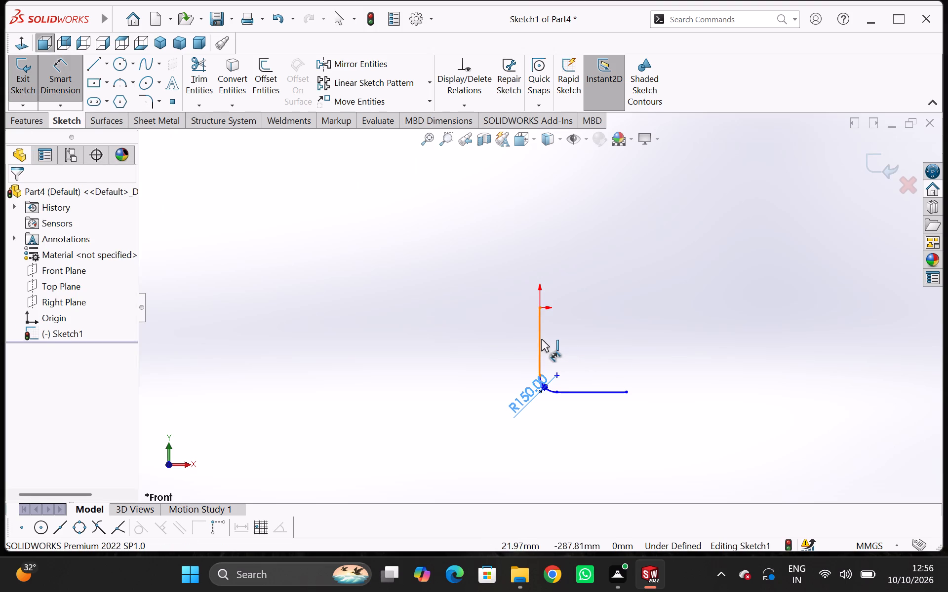
click(541, 339)
click(452, 340)
text(100)
key(Return)
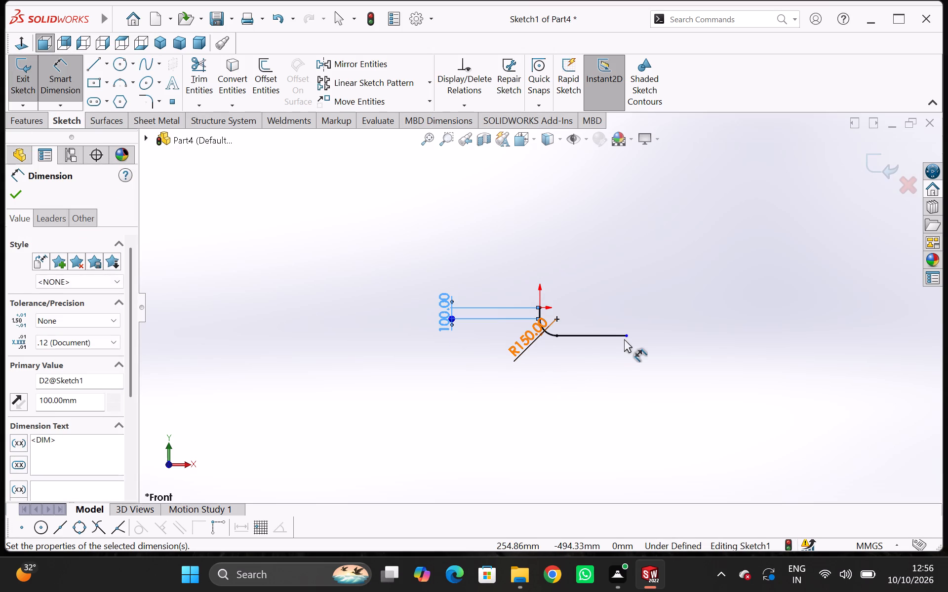
click(617, 333)
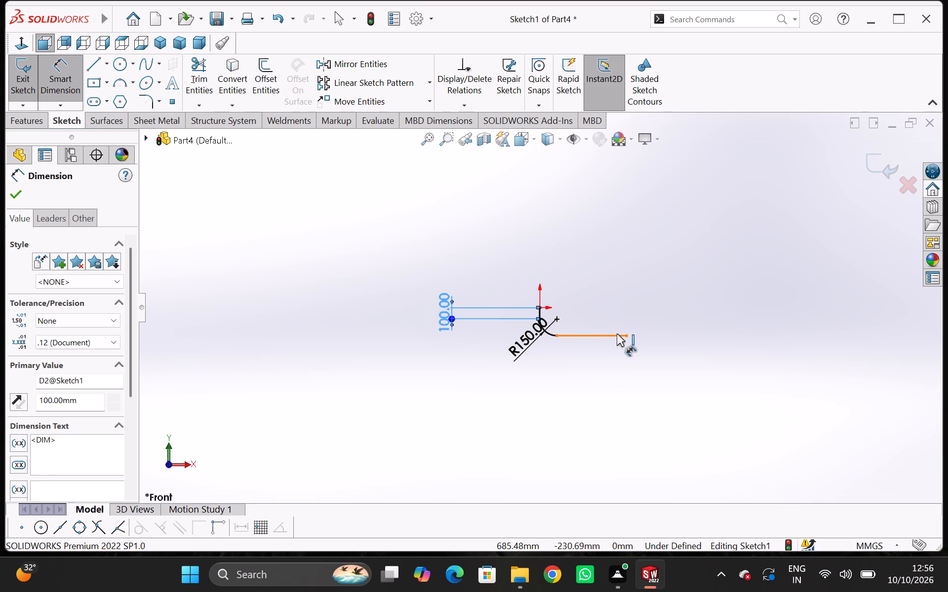
click(606, 373)
text(100)
key(Return)
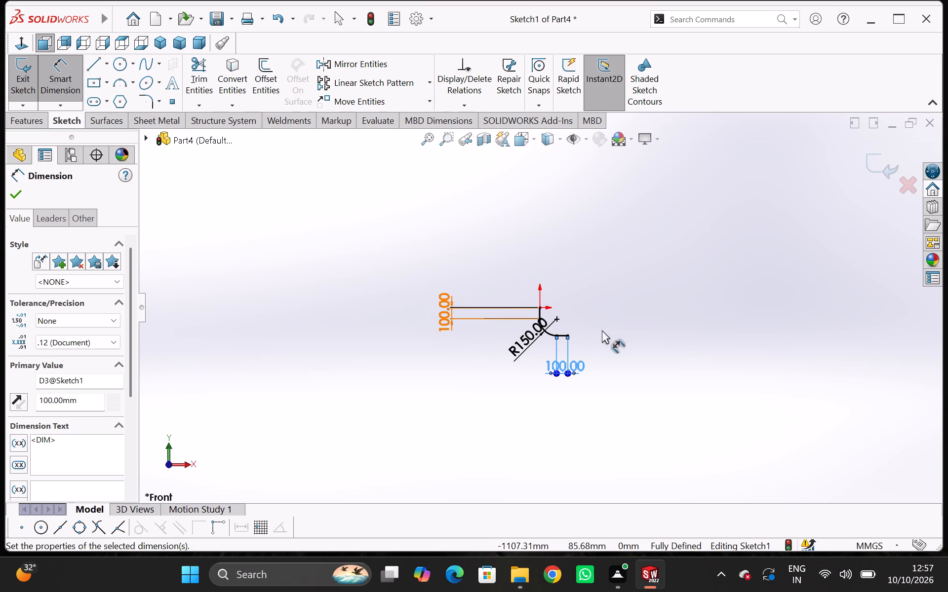
scroll(535, 306, down, 9)
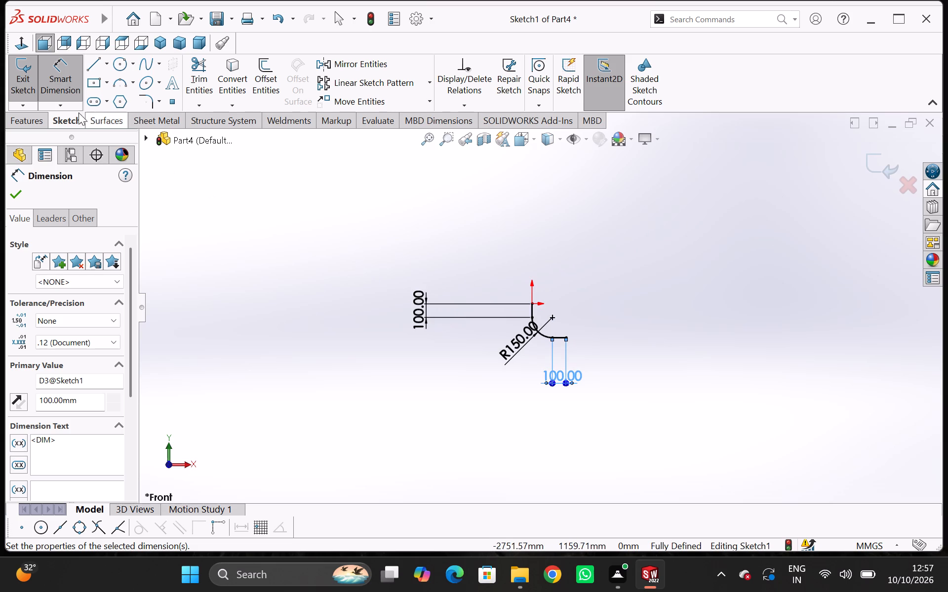
click(28, 75)
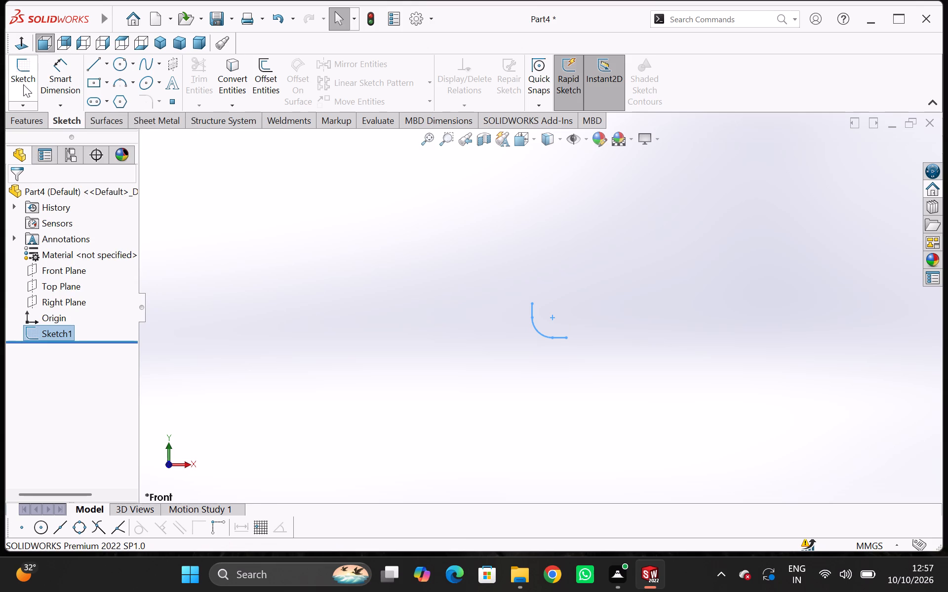
Start a sketch on the Top Plane and draw a circle of about 74 mm radius centred on the origin.
click(52, 285)
click(63, 270)
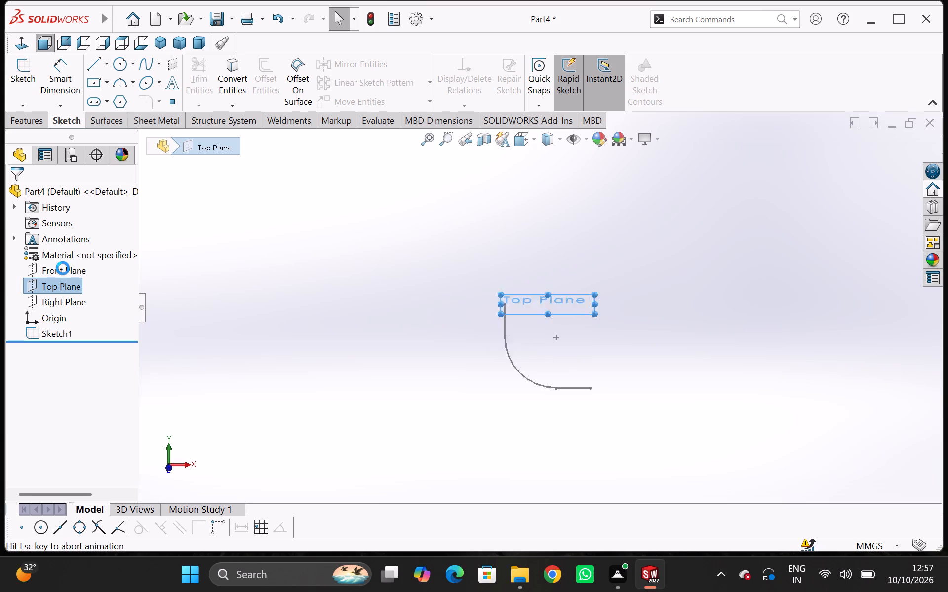
click(122, 55)
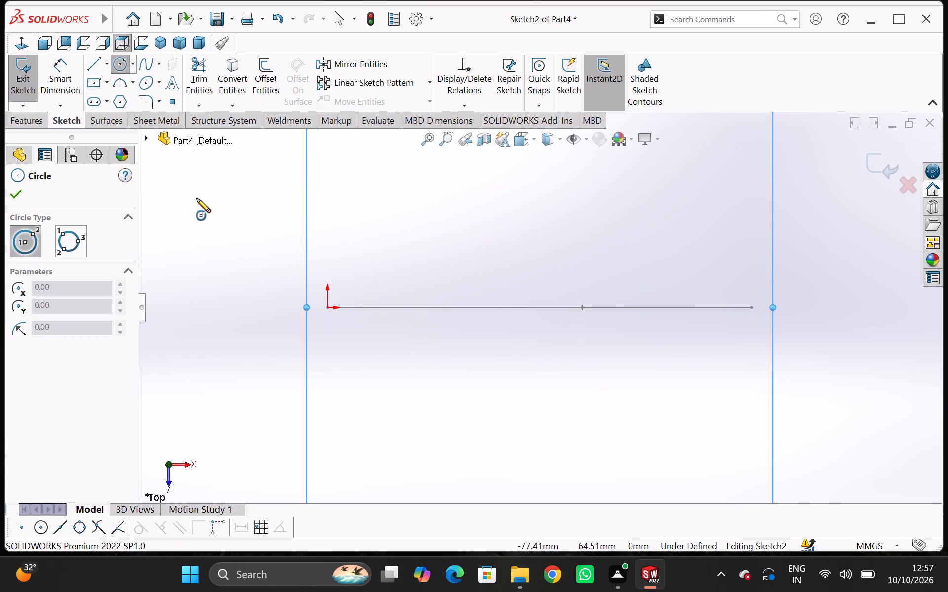
click(326, 309)
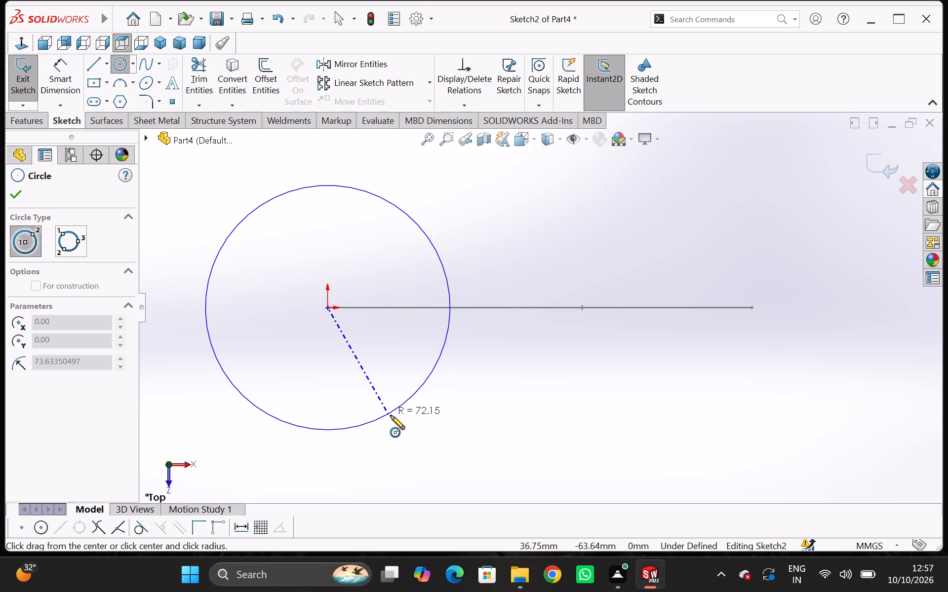
click(391, 415)
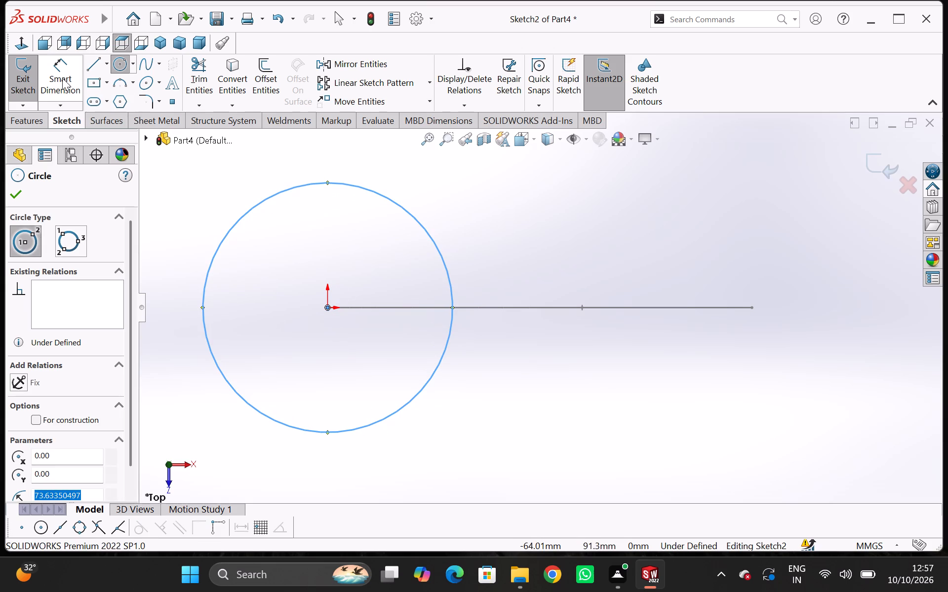
Dimension the profile circle's diameter to 120 mm.
click(62, 70)
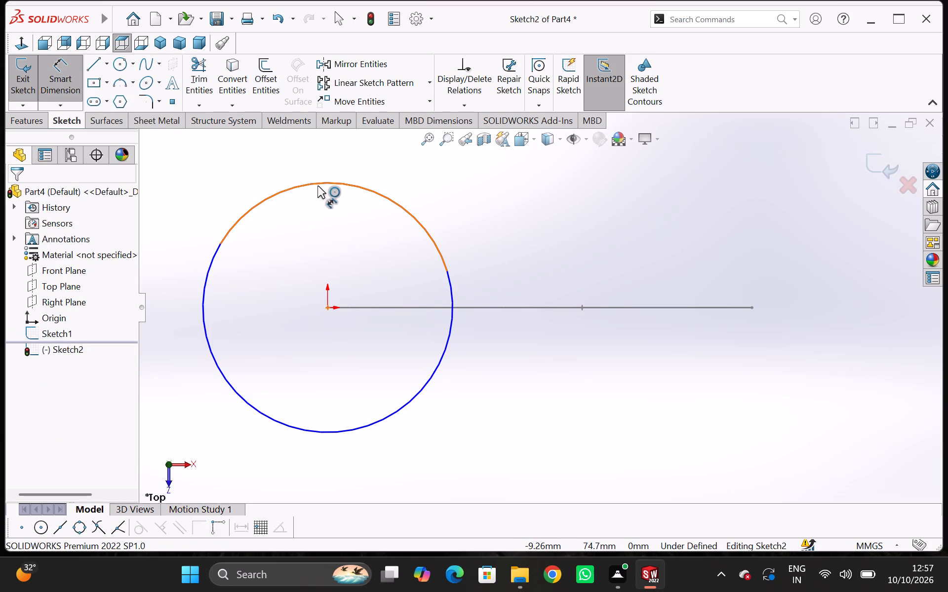
click(317, 185)
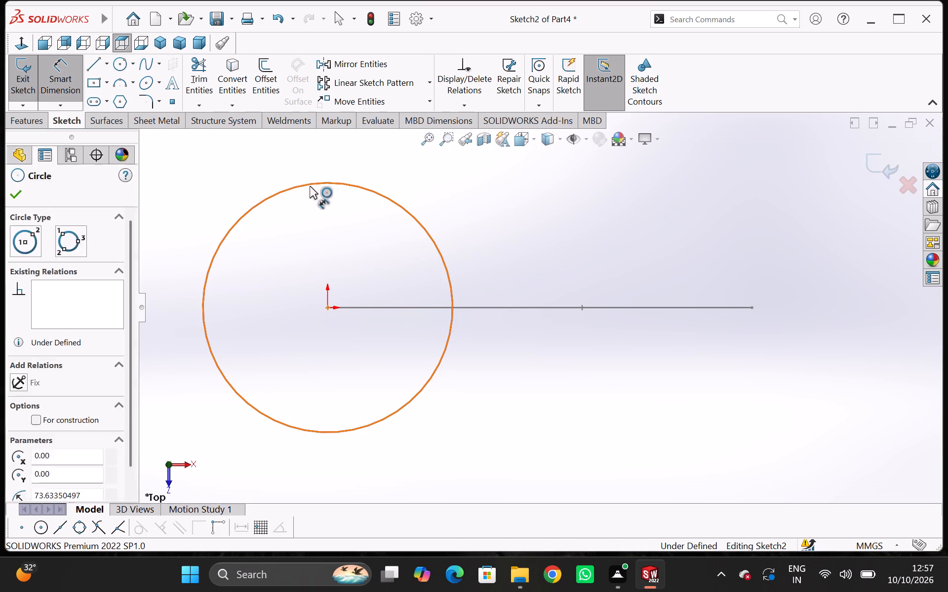
click(253, 161)
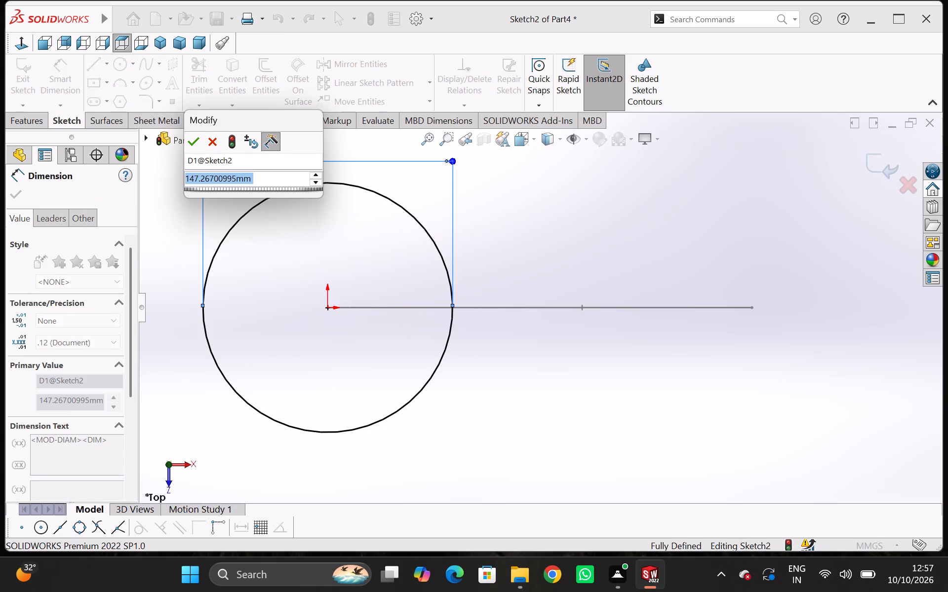
text(120)
key(Return)
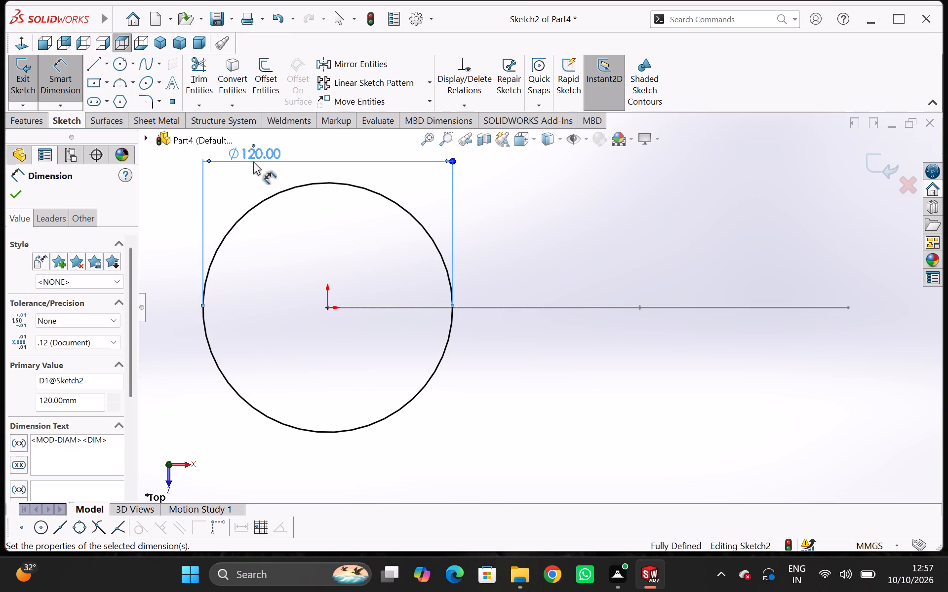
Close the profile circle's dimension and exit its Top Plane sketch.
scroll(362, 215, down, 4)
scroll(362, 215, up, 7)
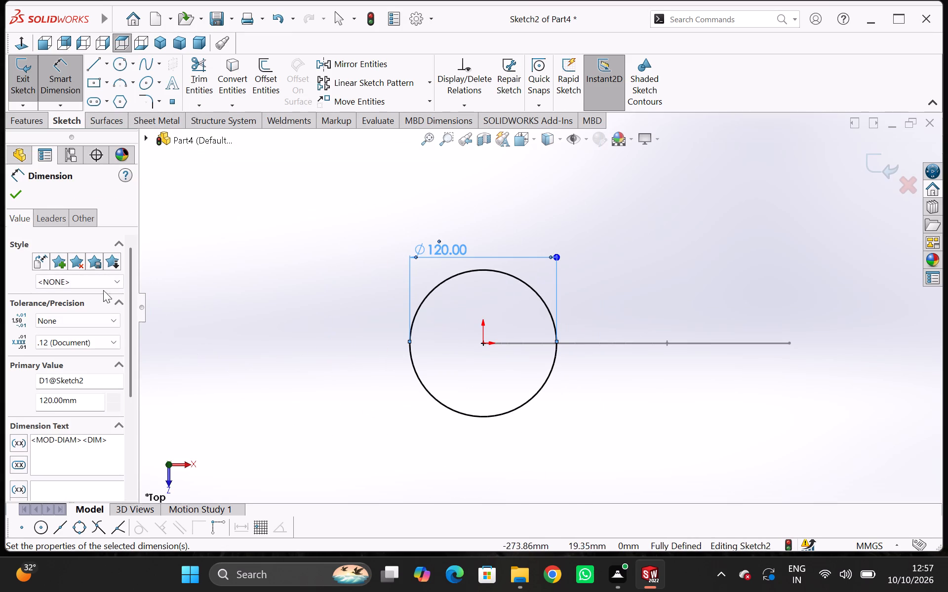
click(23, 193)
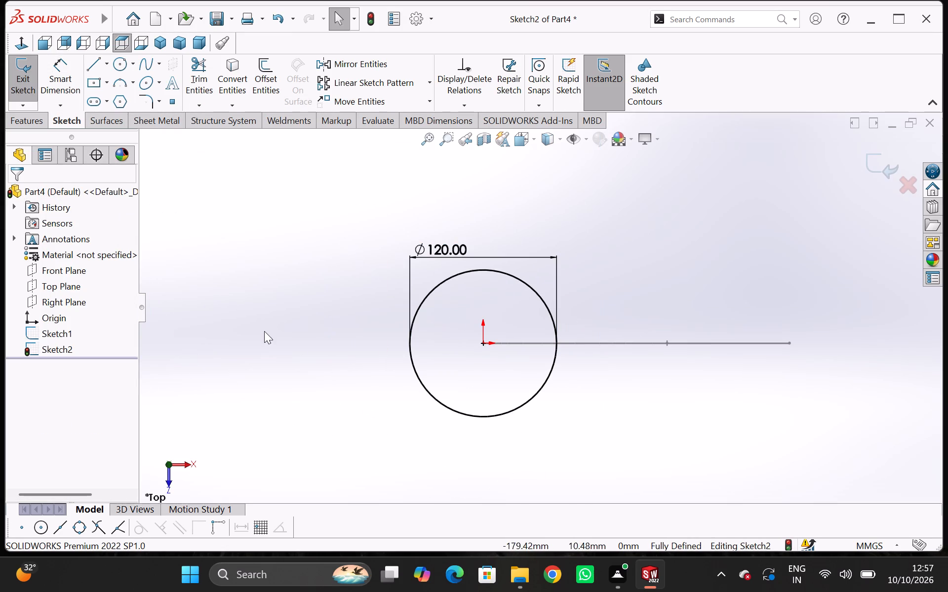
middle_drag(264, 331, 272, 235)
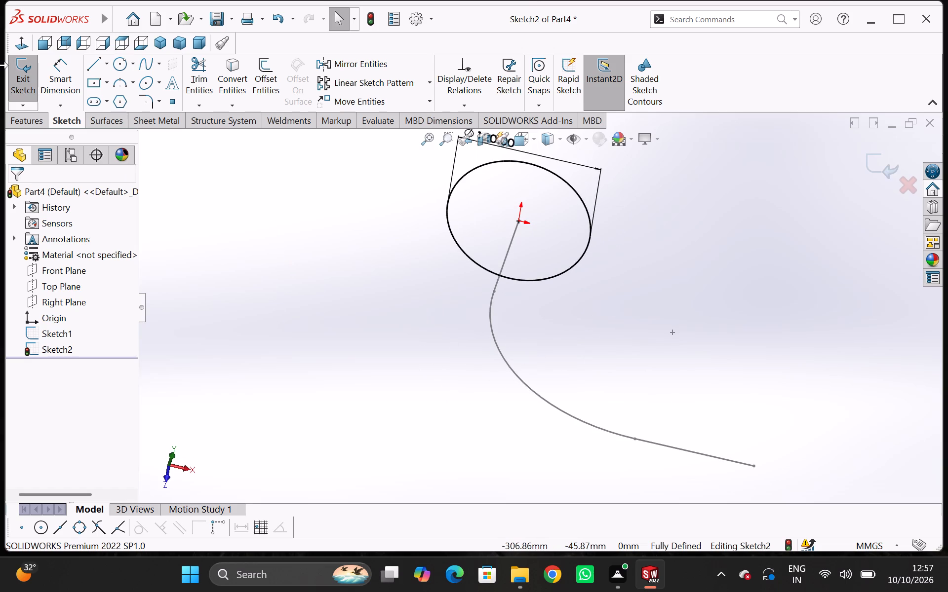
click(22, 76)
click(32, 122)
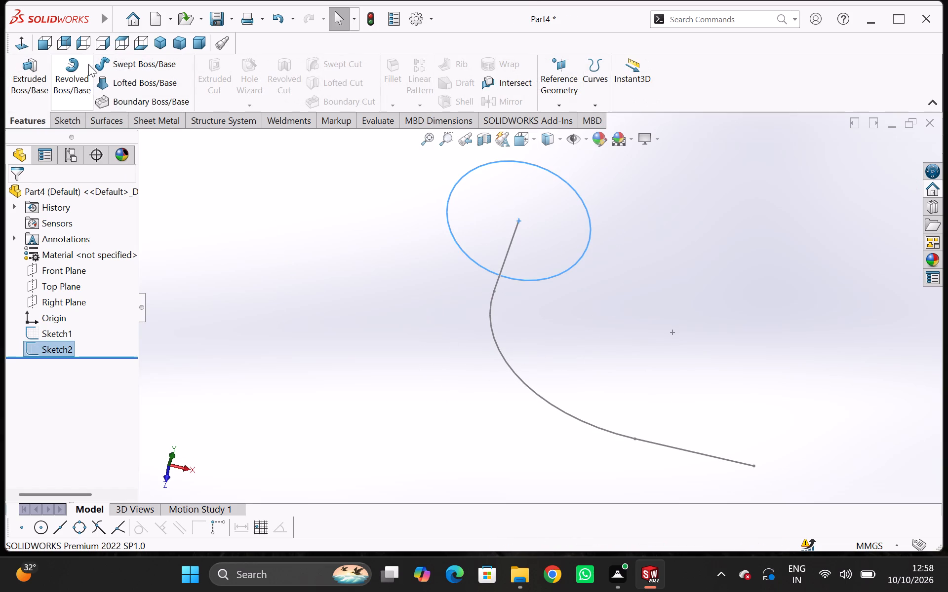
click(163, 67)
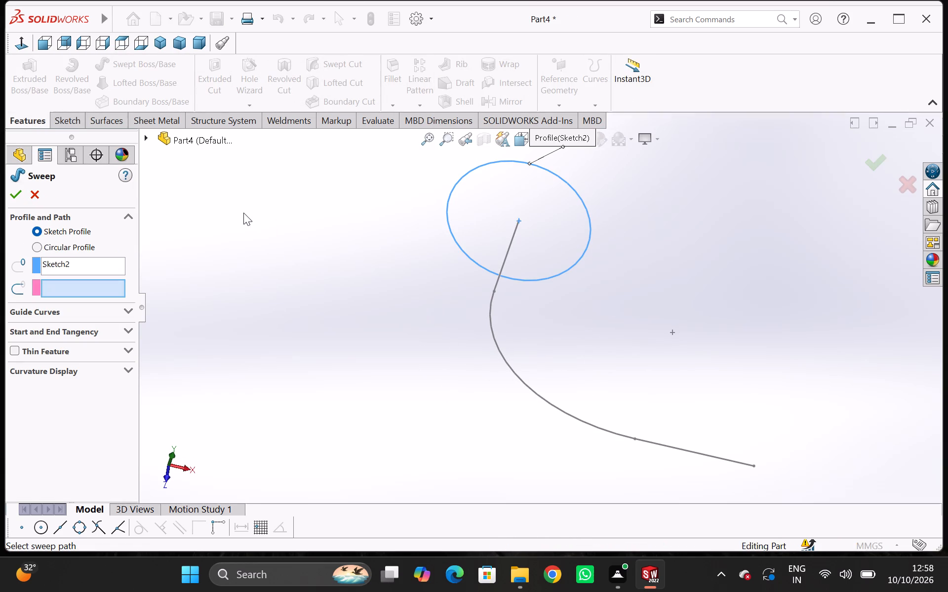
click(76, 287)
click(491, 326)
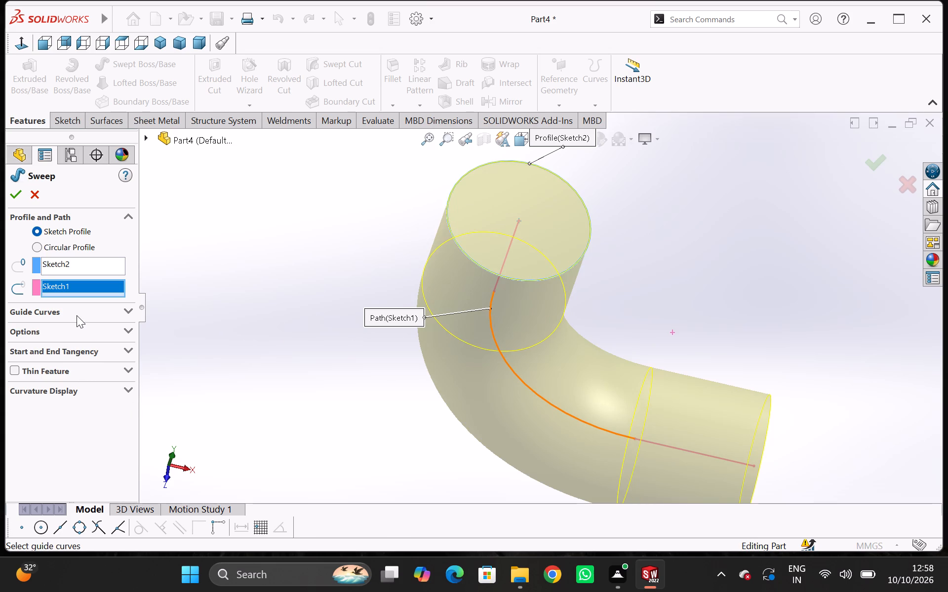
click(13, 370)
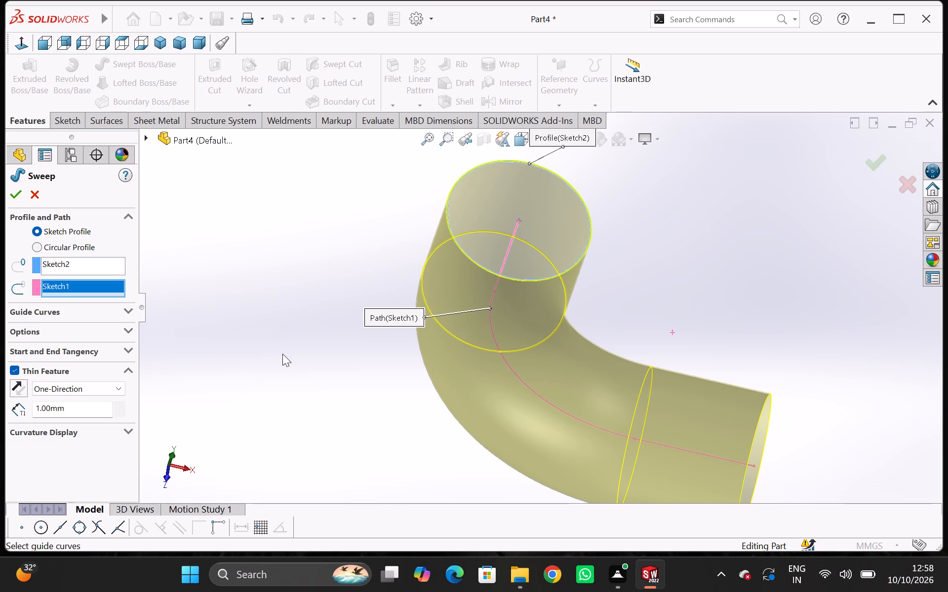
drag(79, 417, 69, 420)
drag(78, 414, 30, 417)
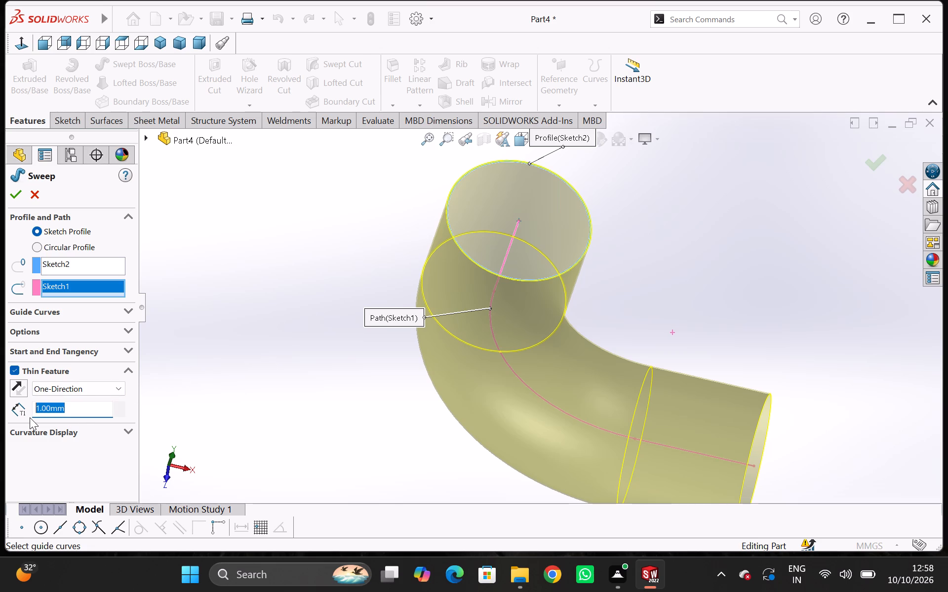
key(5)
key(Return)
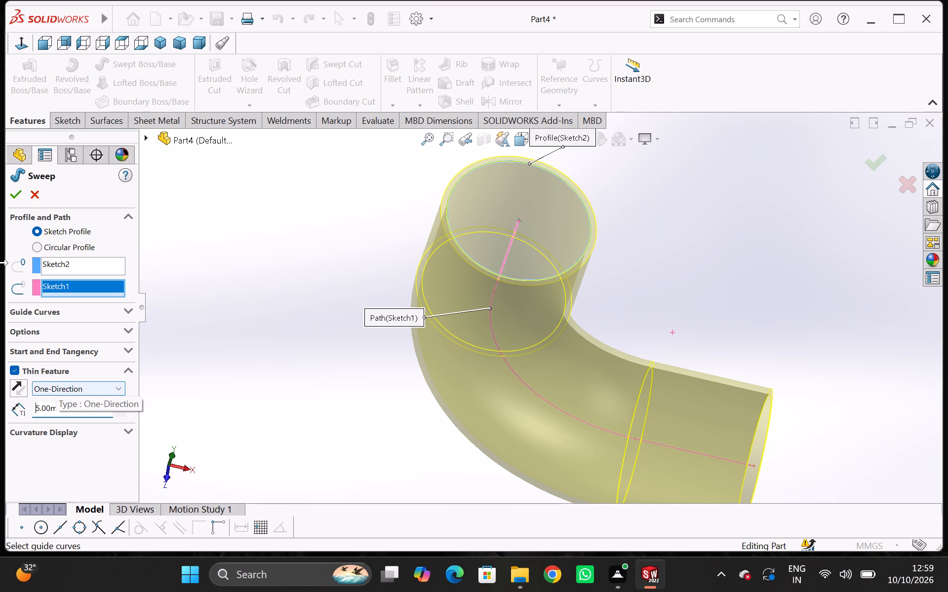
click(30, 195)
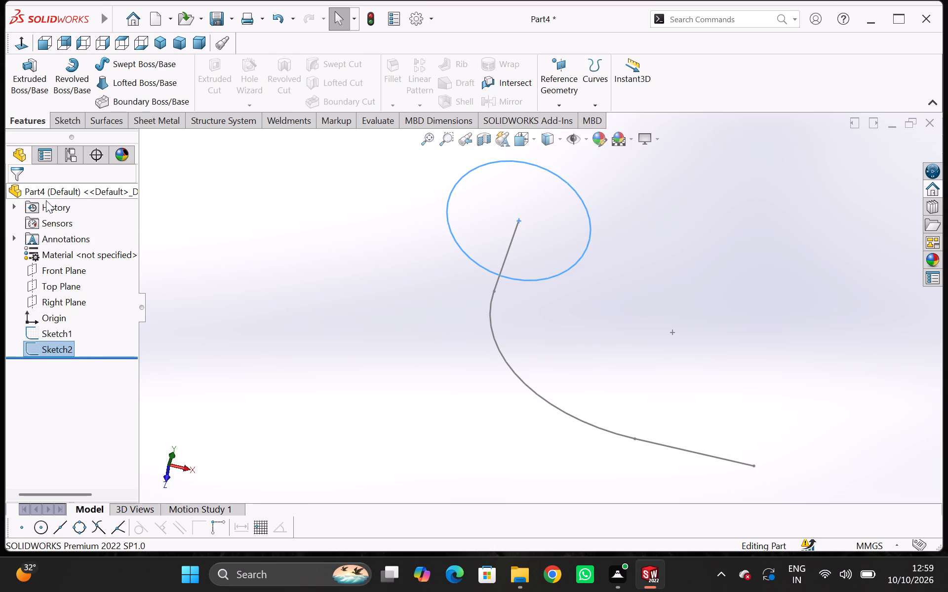
Undo the Top Plane circle profile sketch and go back to editing the Front Plane path sketch.
key(ctrl+z)
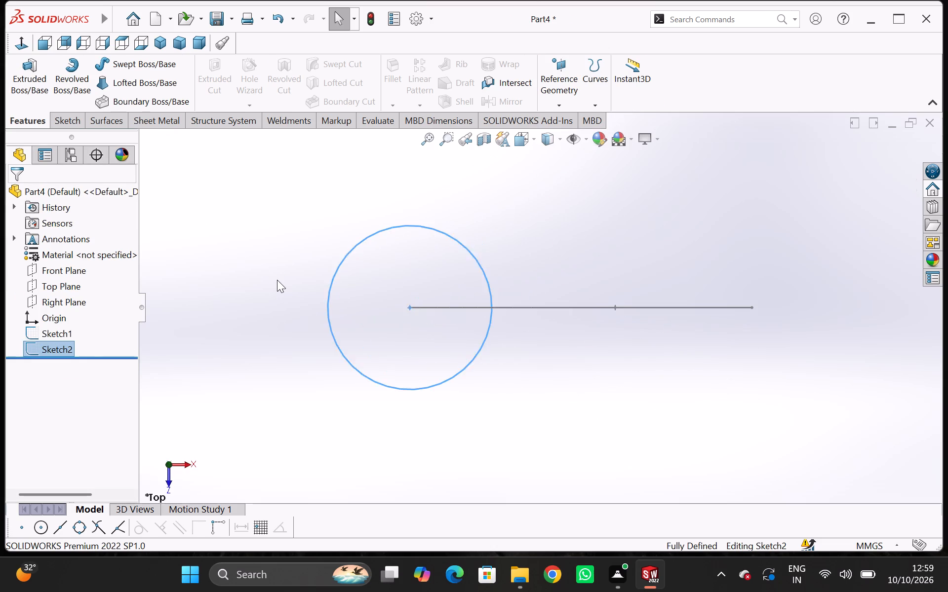
key(ctrl+z)
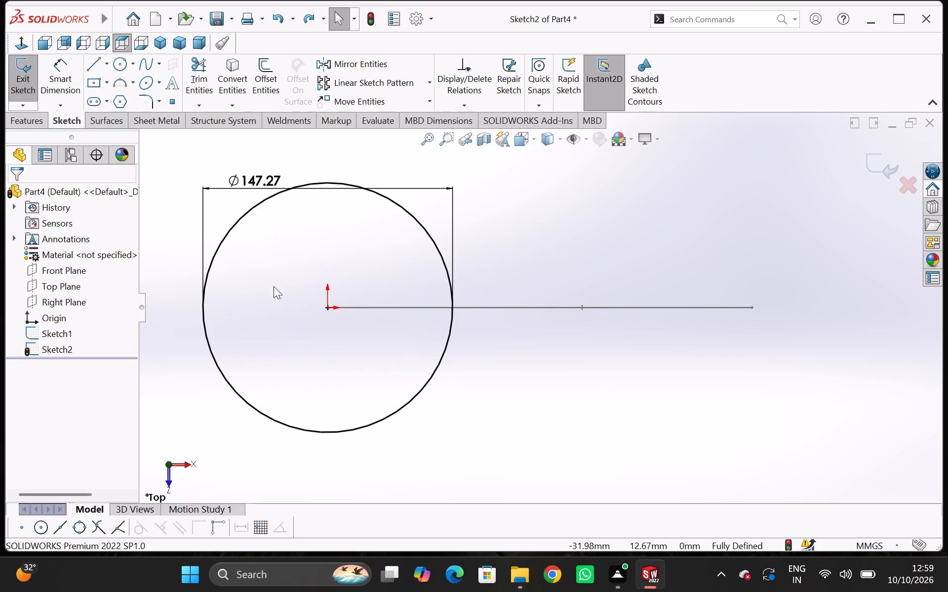
key(ctrl+z)
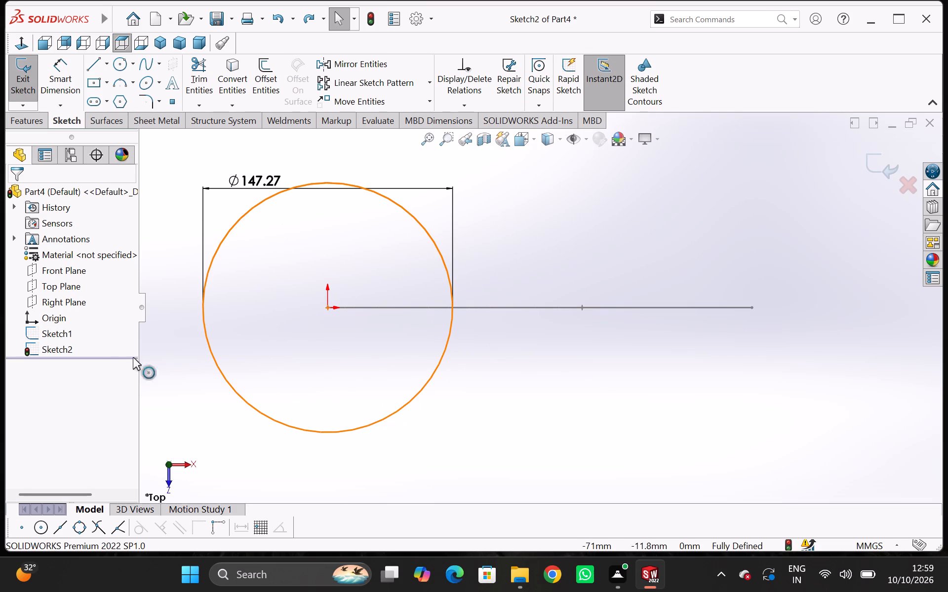
click(58, 336)
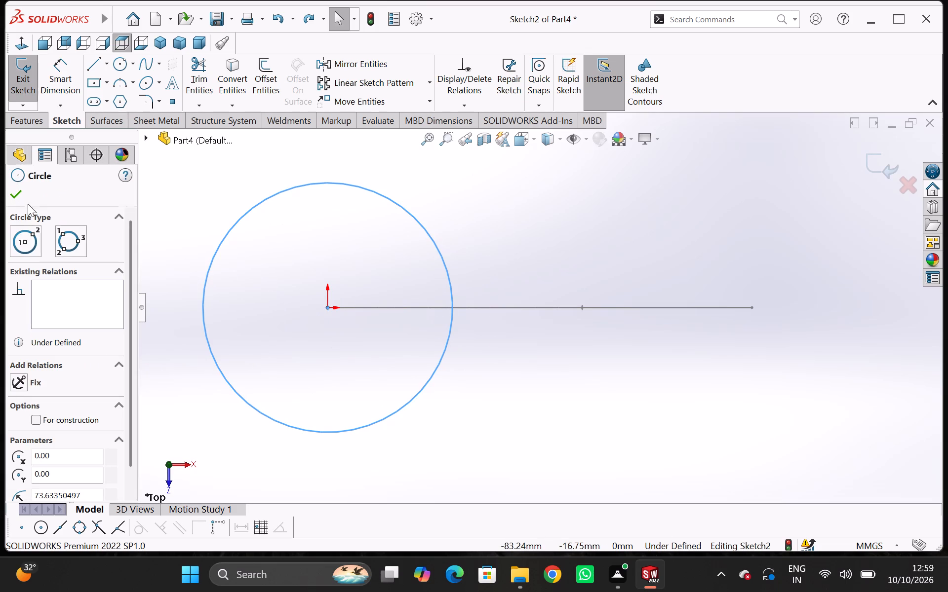
click(15, 195)
click(56, 334)
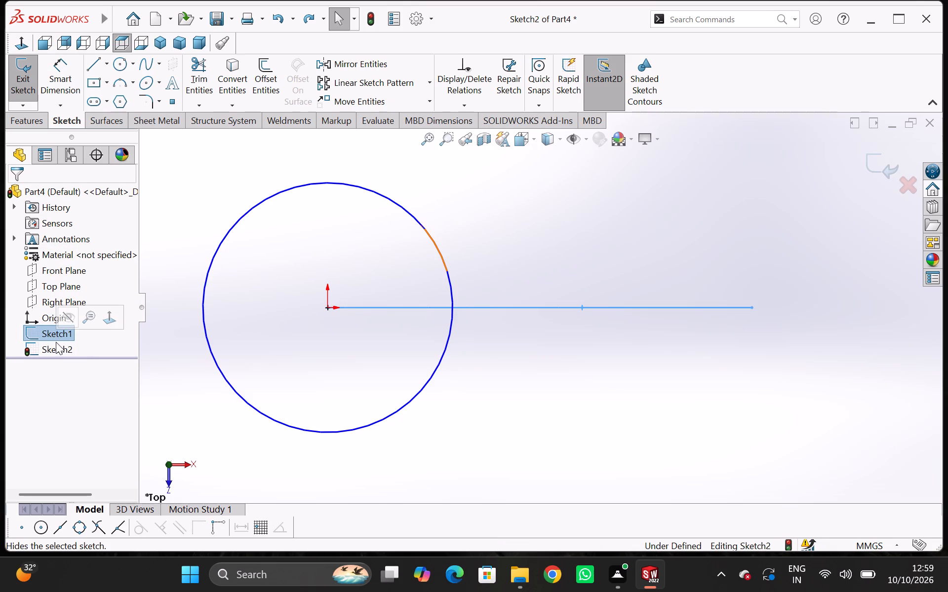
click(49, 336)
click(111, 453)
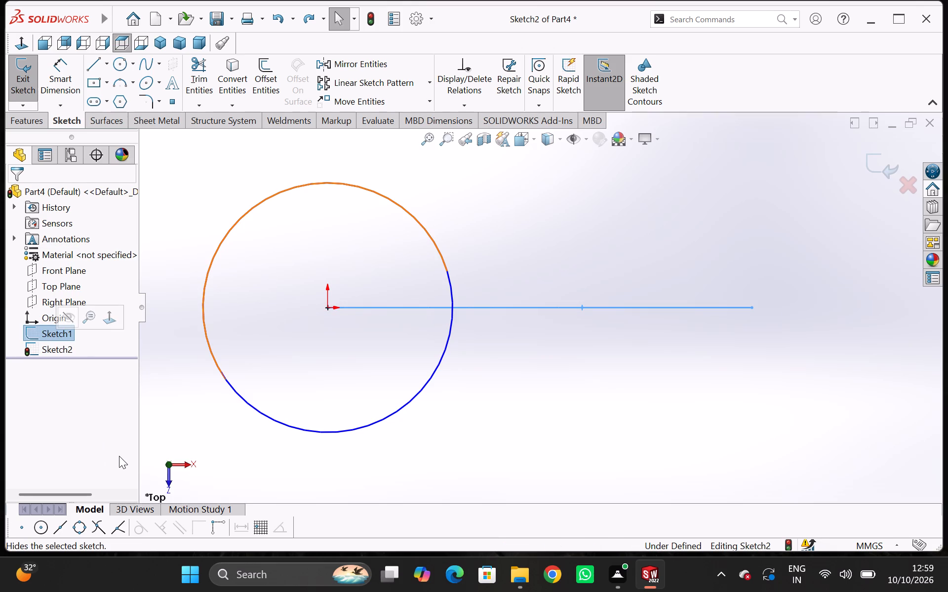
key(ctrl+z)
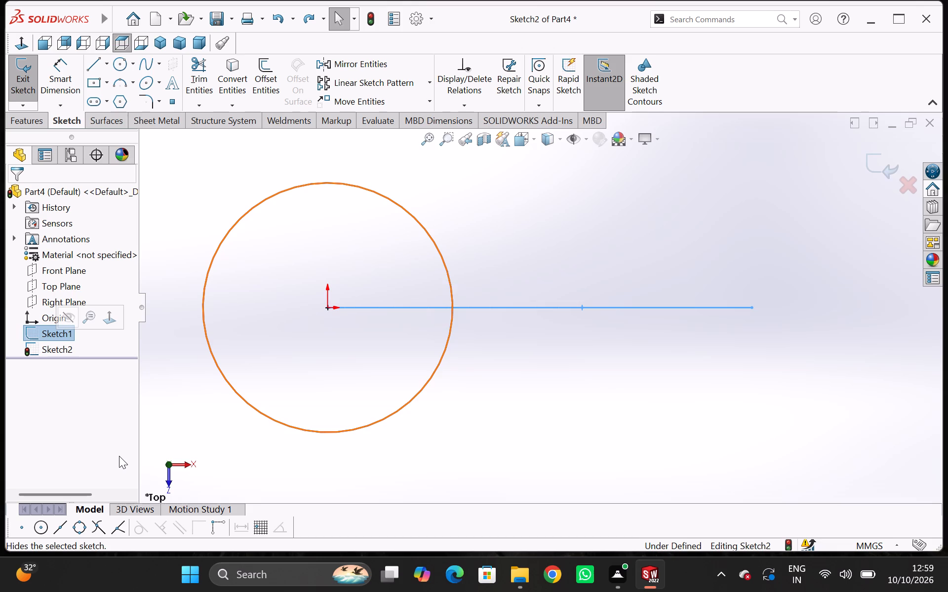
middle_drag(406, 364, 396, 286)
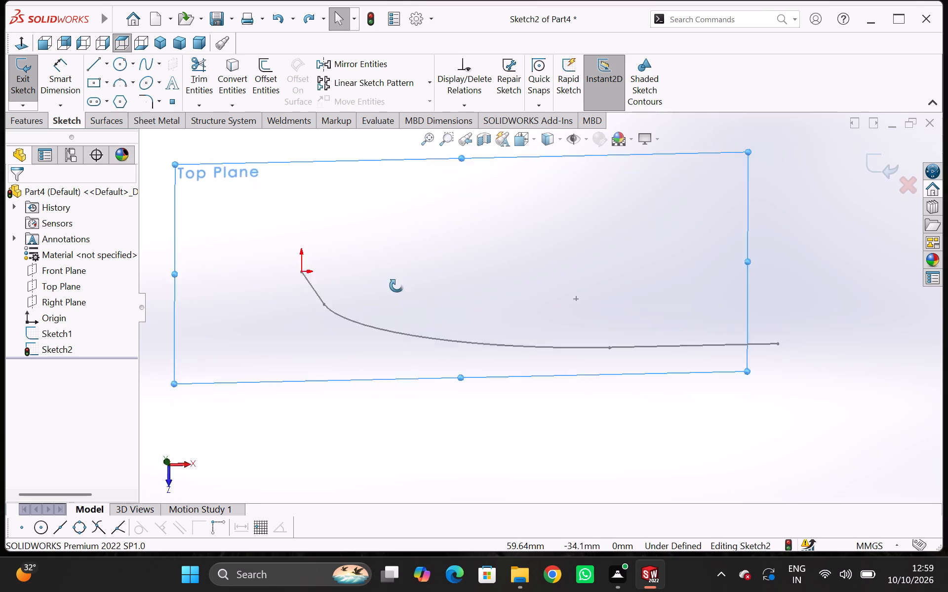
middle_drag(396, 286, 398, 229)
key(ctrl+z)
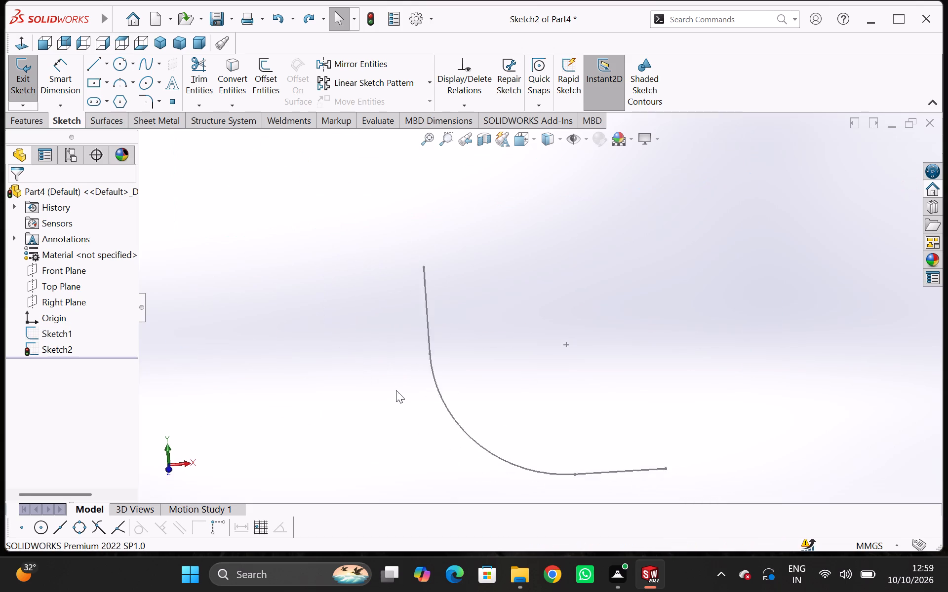
key(ctrl+z)
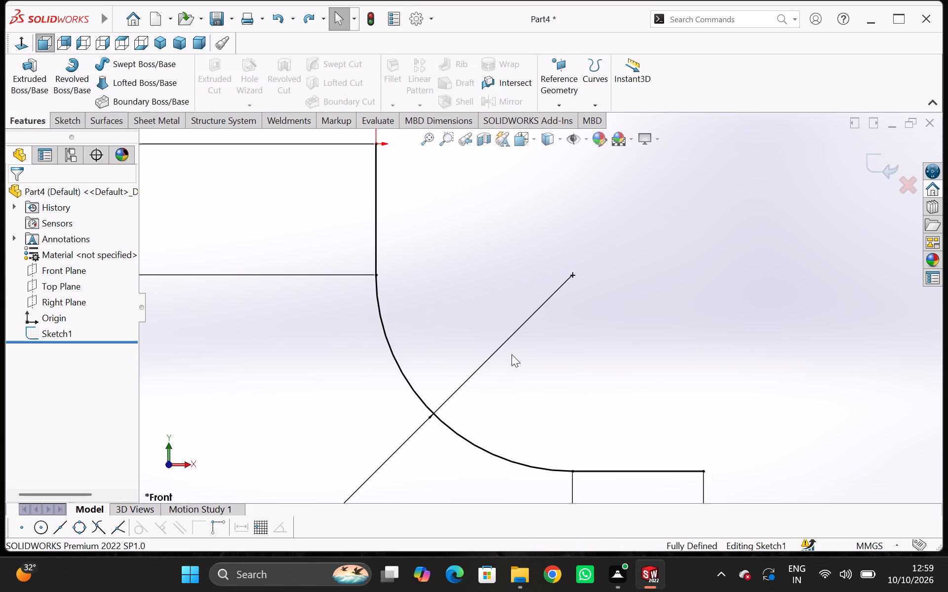
Set the path's corner arc radius to 260 mm and exit the sketch.
scroll(512, 354, down, 4)
scroll(512, 354, up, 8)
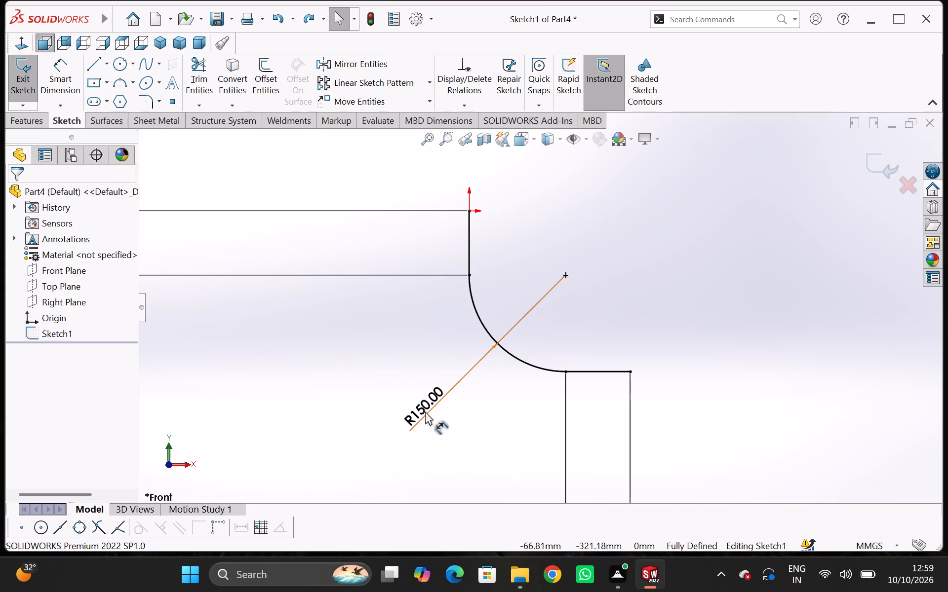
double_click(425, 406)
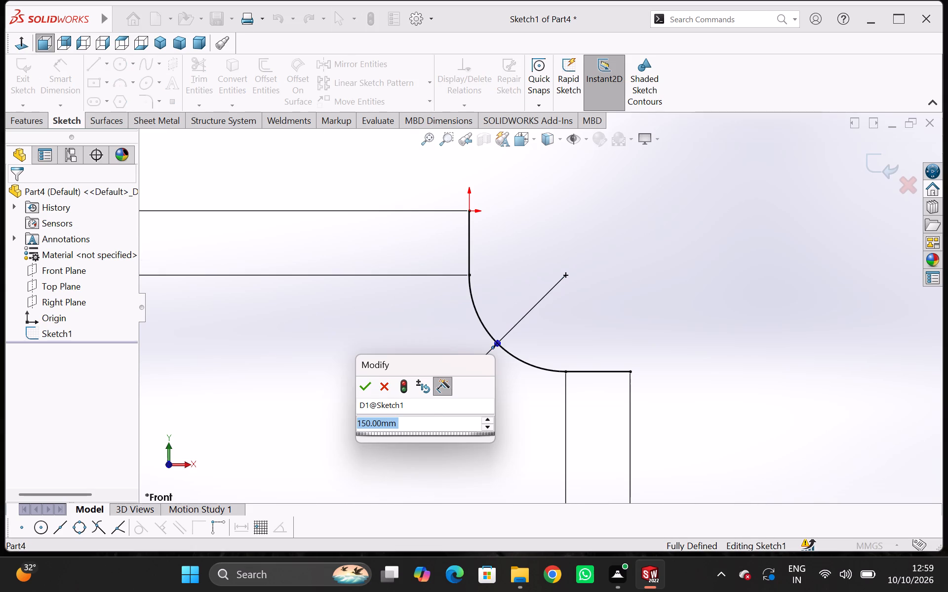
key(2)
key(6)
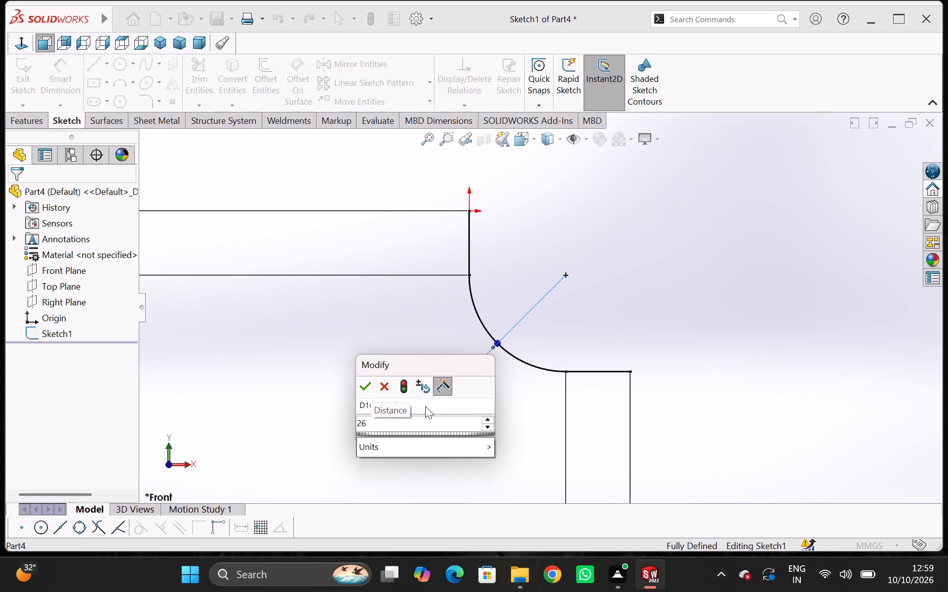
key(0)
key(Return)
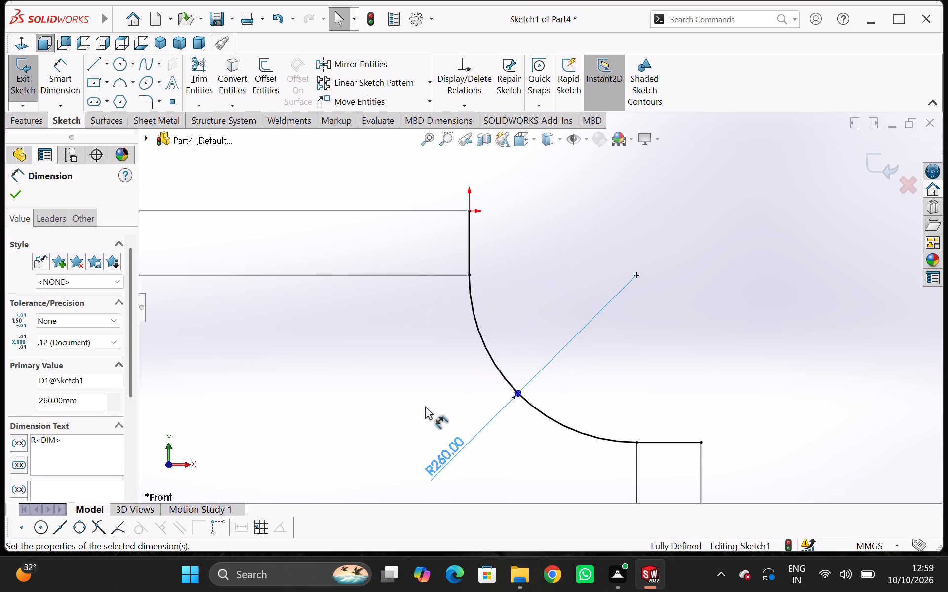
scroll(671, 380, down, 3)
scroll(671, 380, up, 4)
scroll(630, 346, up, 2)
scroll(630, 346, down, 1)
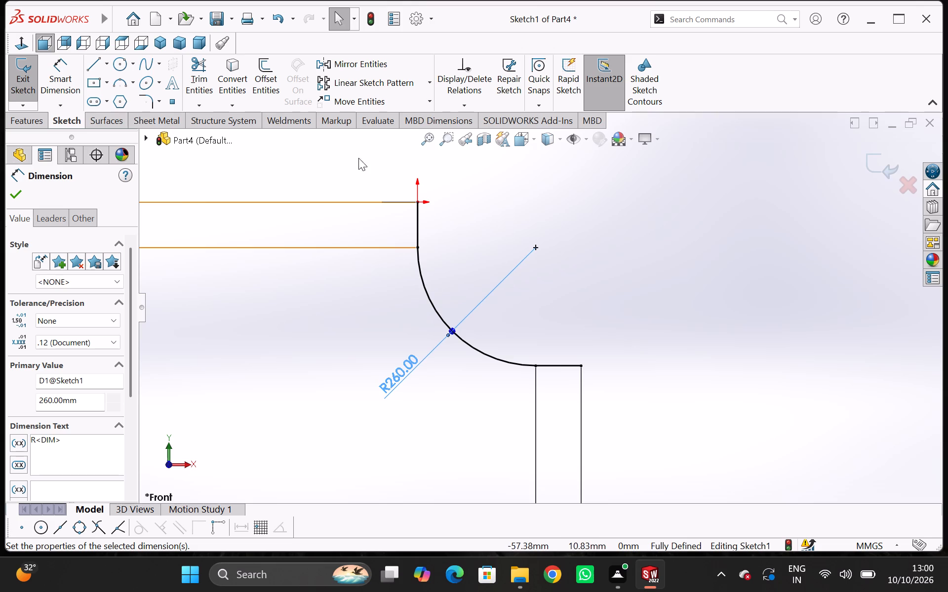
click(18, 188)
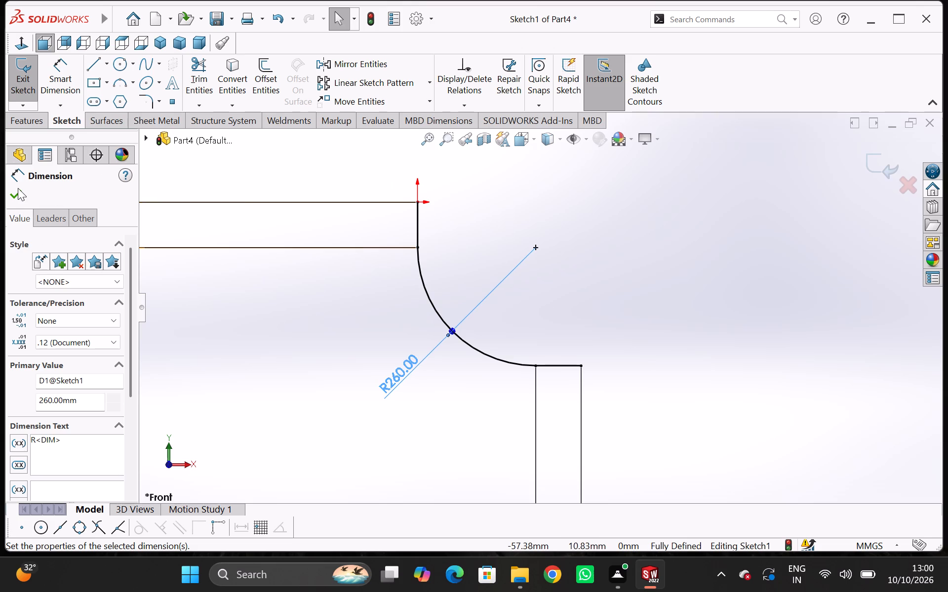
click(18, 191)
click(27, 97)
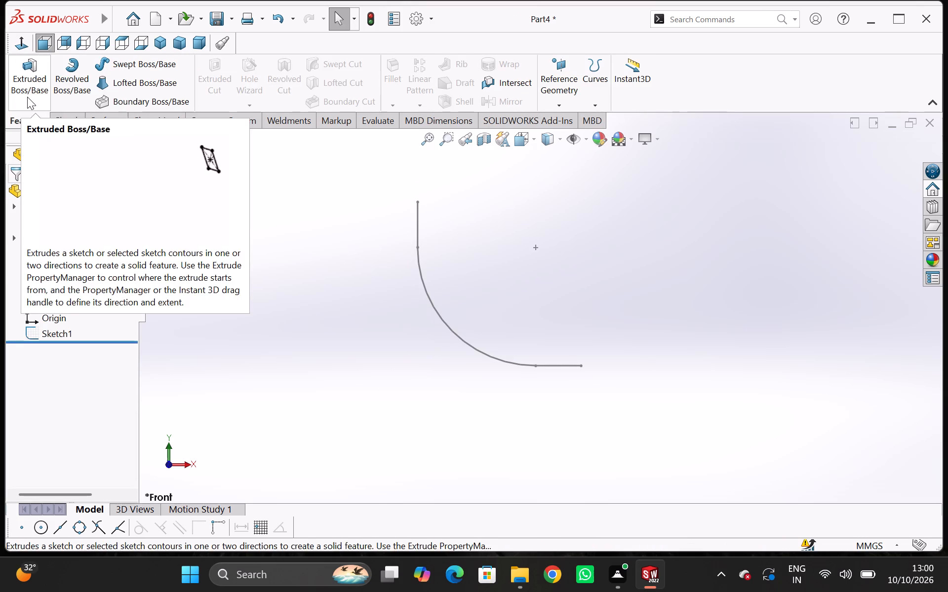
Start a sketch on the Top Plane and draw a circle of about 132 mm radius centred on the origin.
click(69, 286)
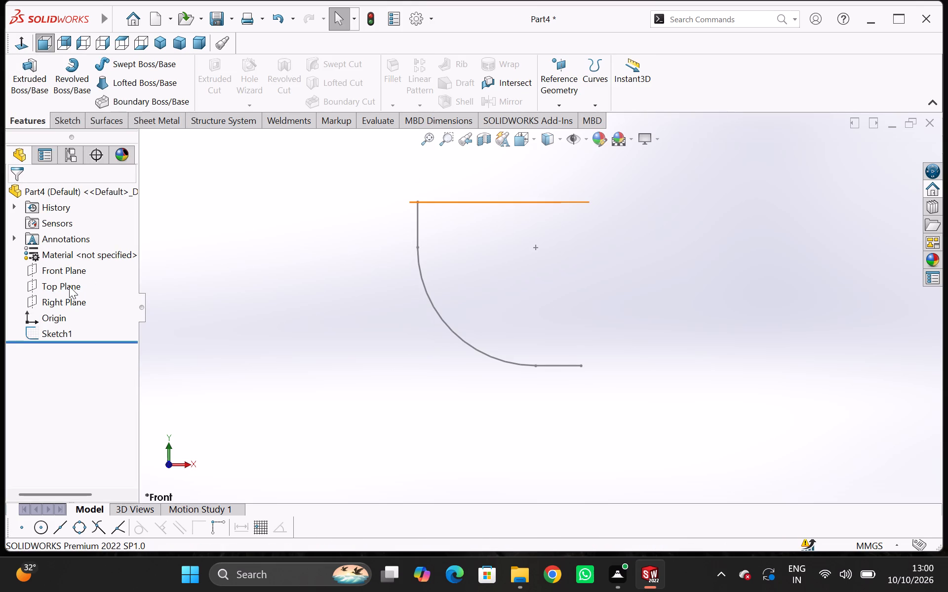
click(78, 270)
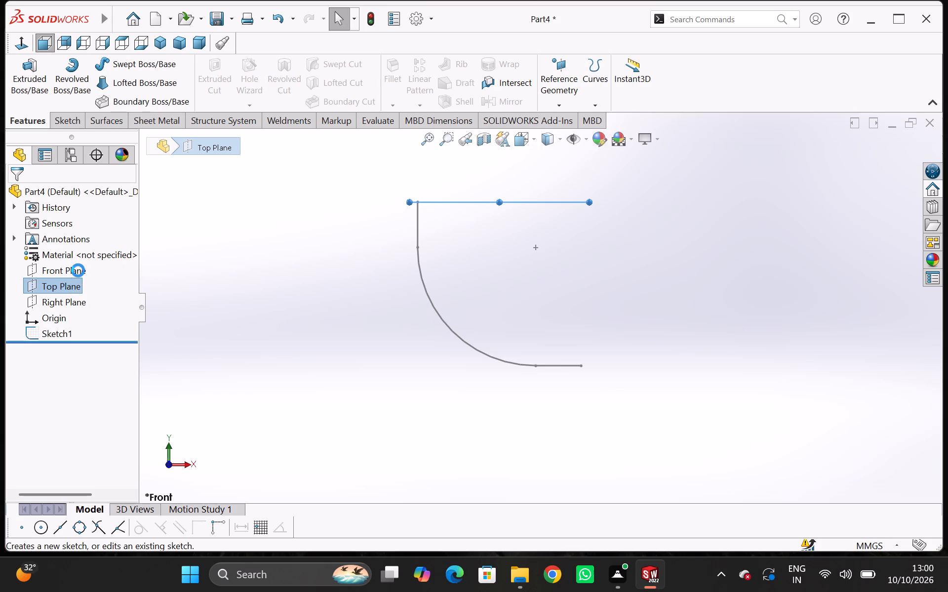
click(114, 63)
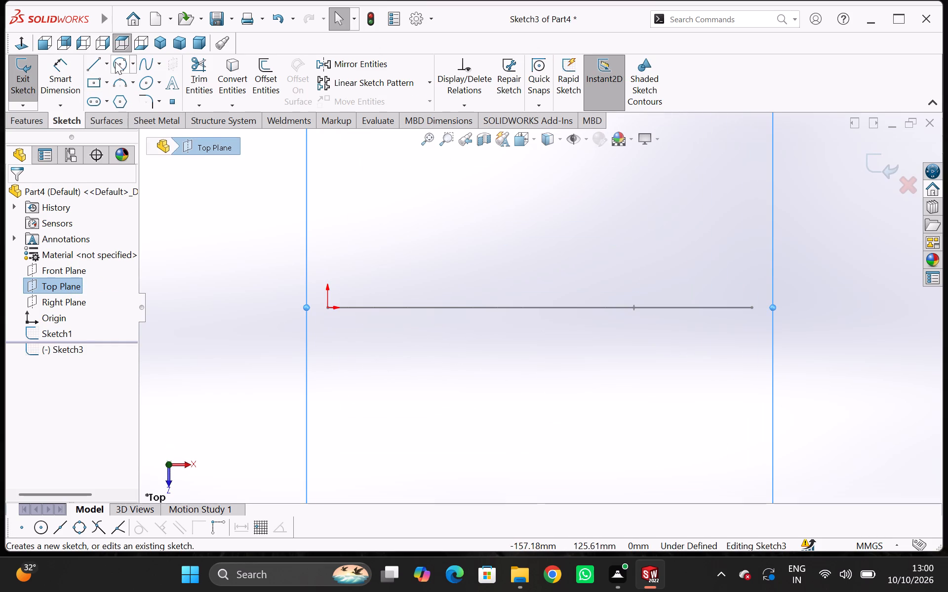
click(327, 307)
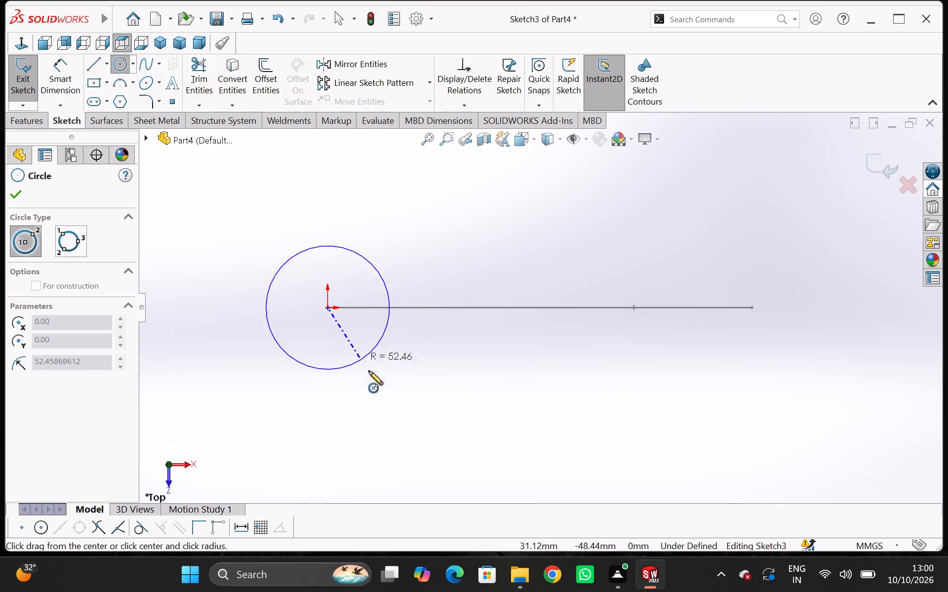
click(423, 431)
Dimension the Top Plane circle's diameter as 210 mm and exit the sketch.
click(64, 86)
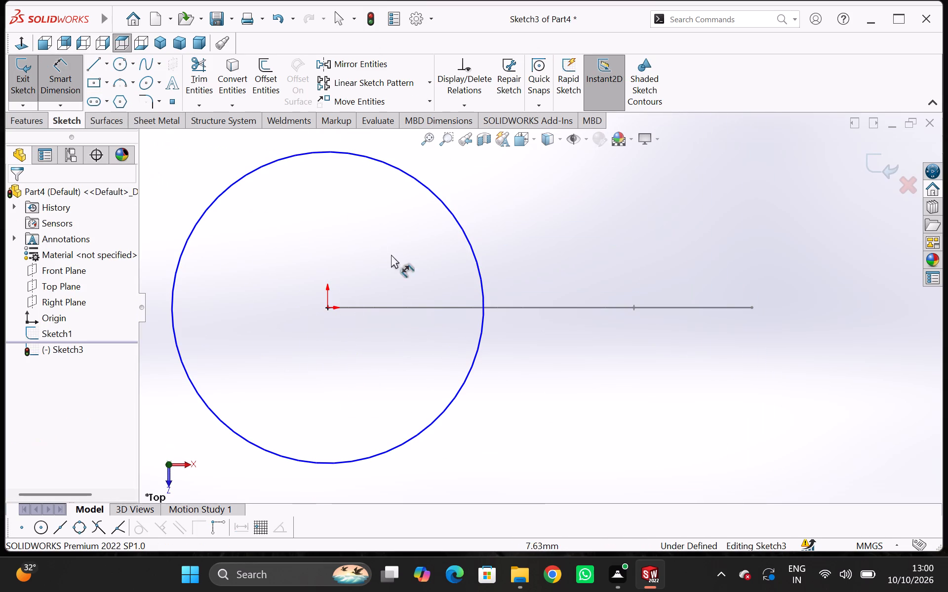
click(474, 261)
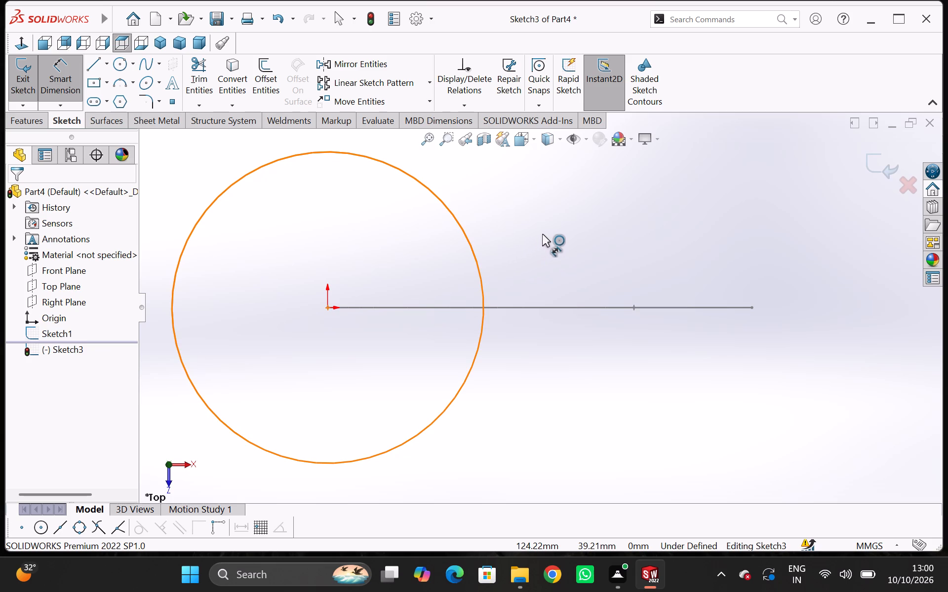
click(567, 225)
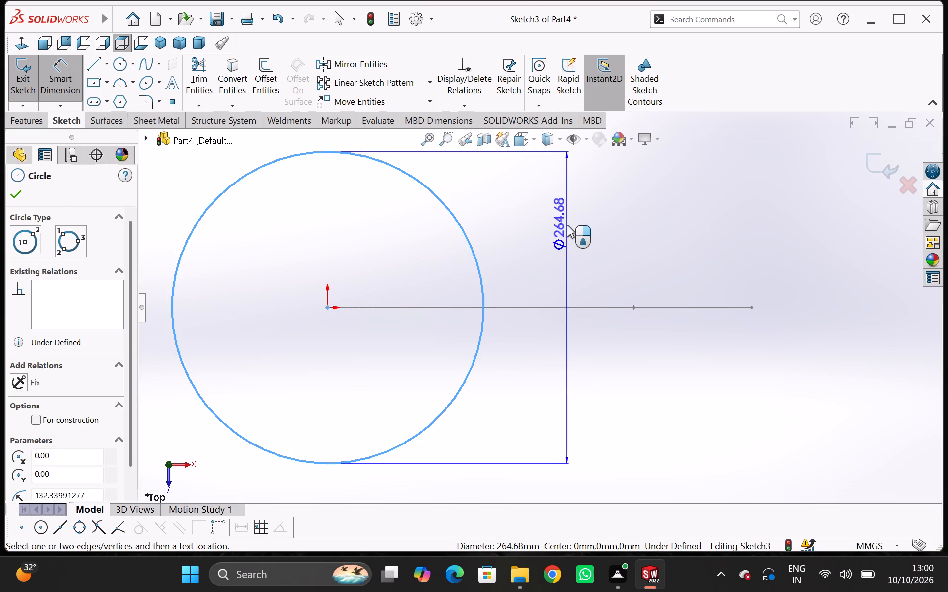
text(21)
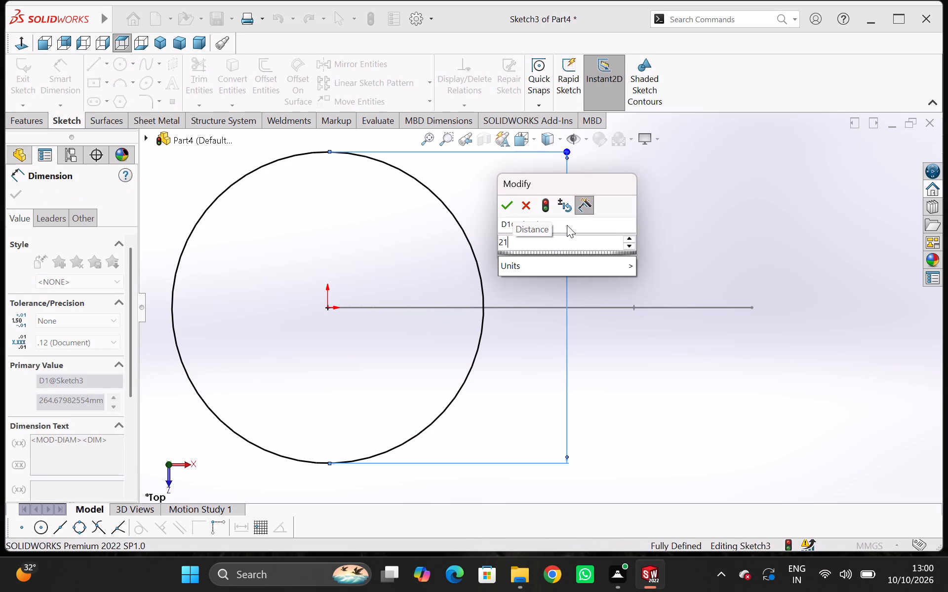
key(0)
key(Return)
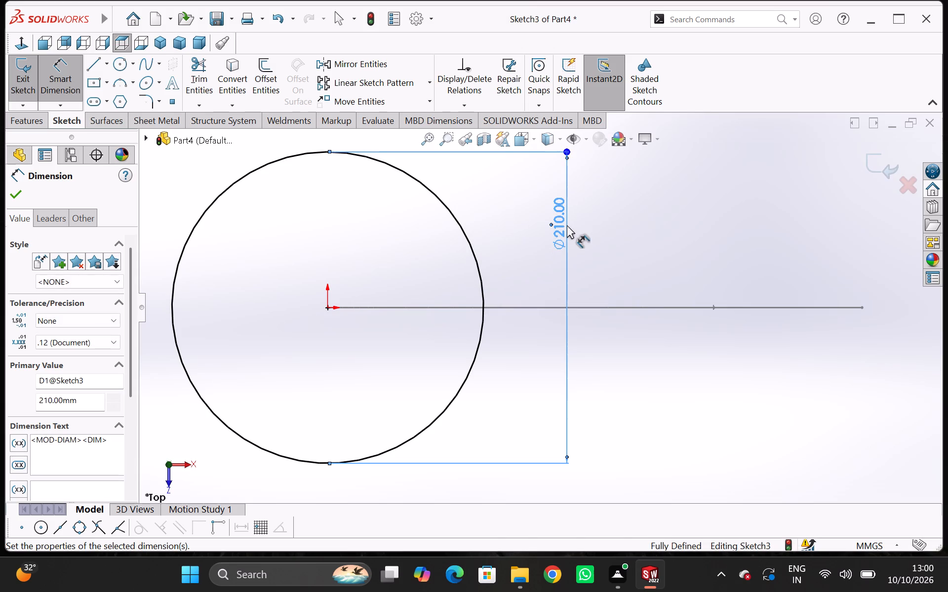
scroll(637, 247, down, 1)
scroll(637, 247, up, 2)
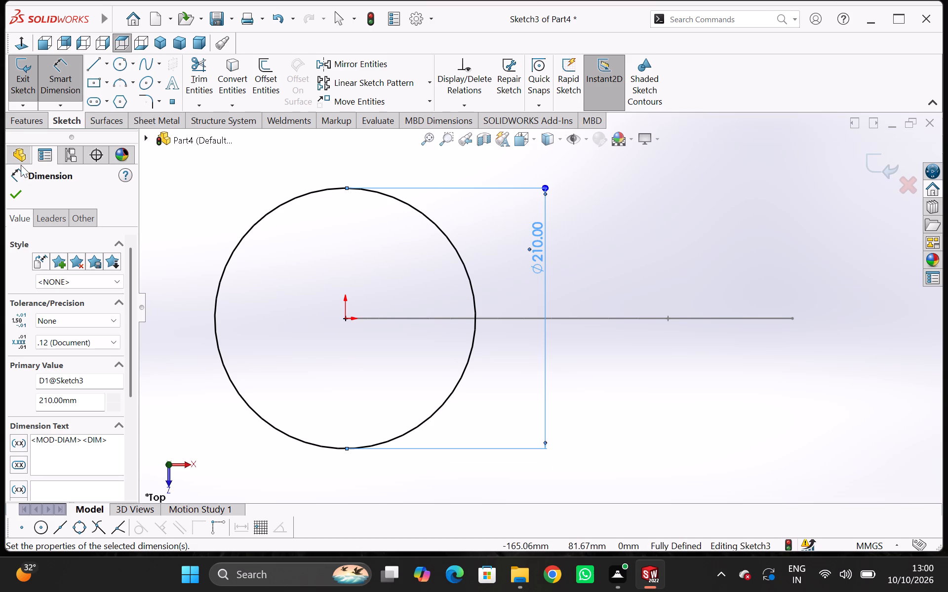
click(12, 194)
click(20, 89)
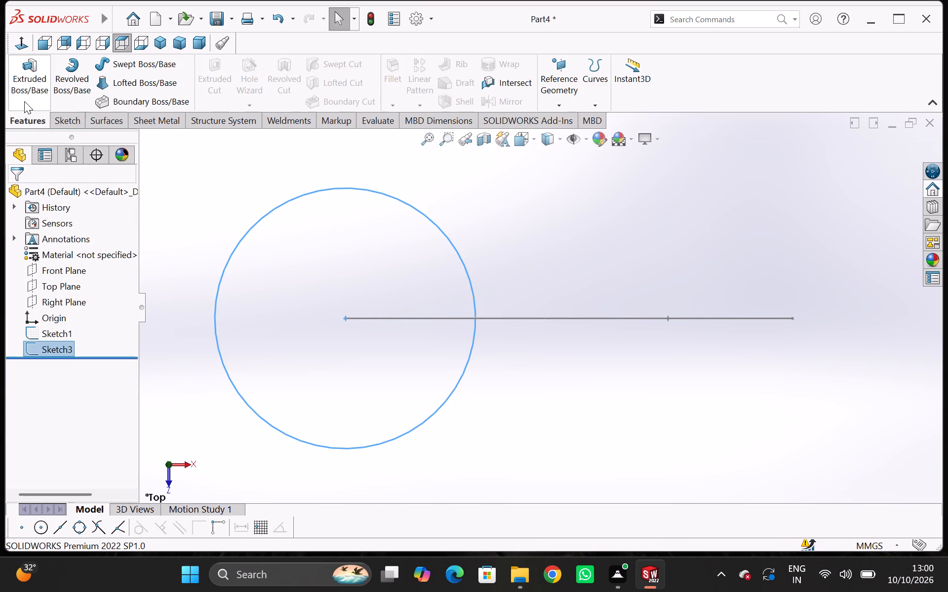
Start a Swept Boss/Base using the Top Plane circle as profile and the Front Plane bend sketch as path.
click(133, 73)
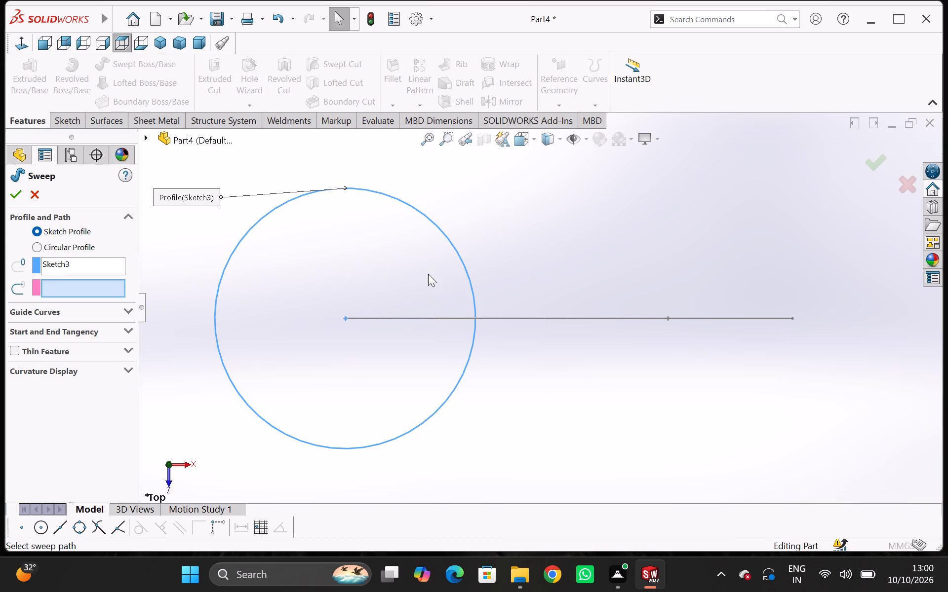
middle_drag(494, 381, 506, 263)
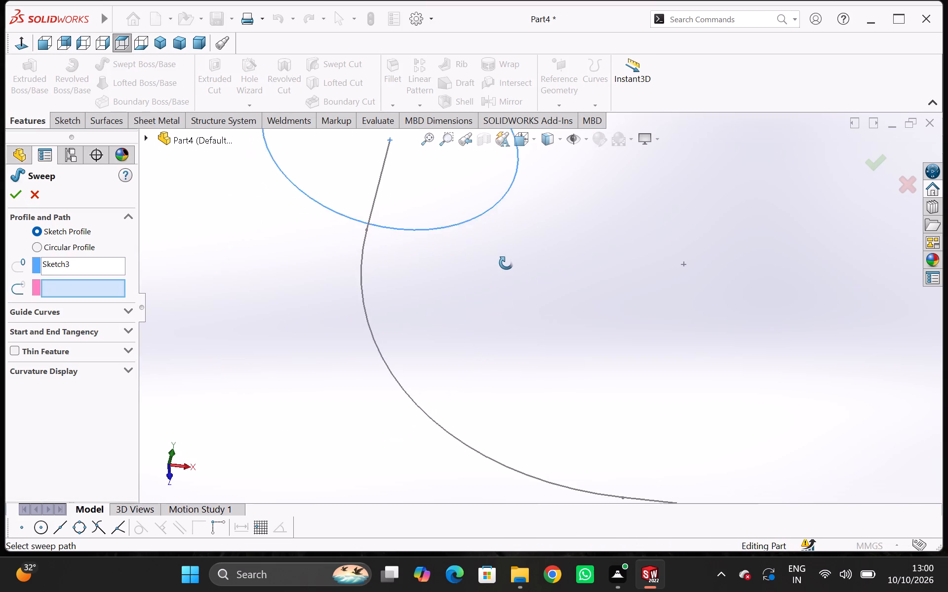
middle_drag(506, 263, 501, 269)
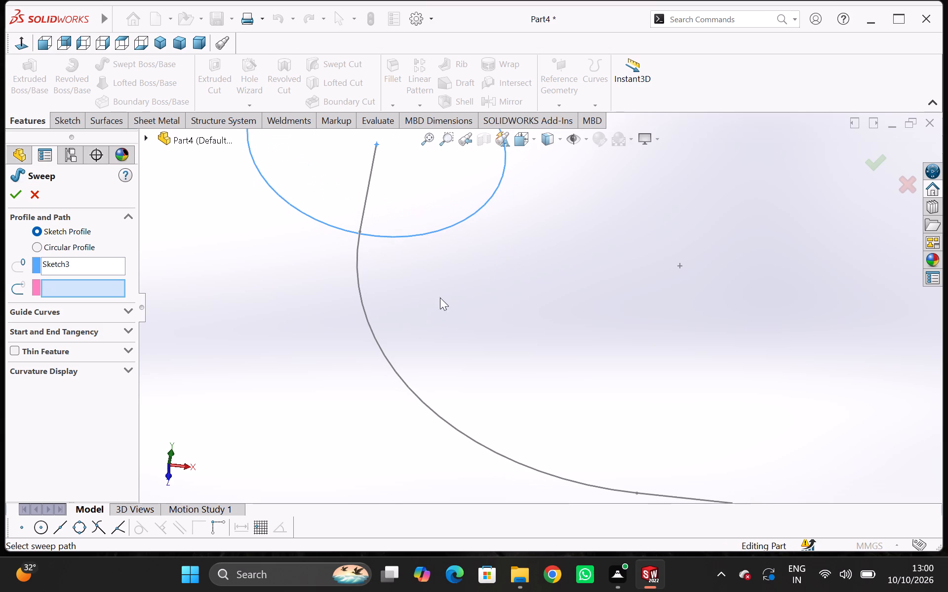
click(378, 351)
scroll(449, 341, down, 2)
scroll(449, 341, up, 5)
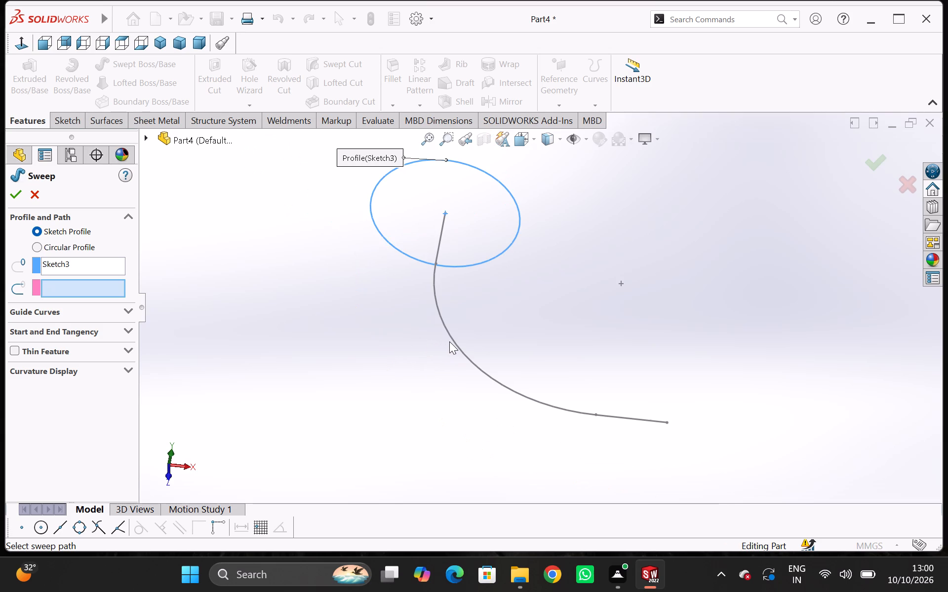
click(455, 341)
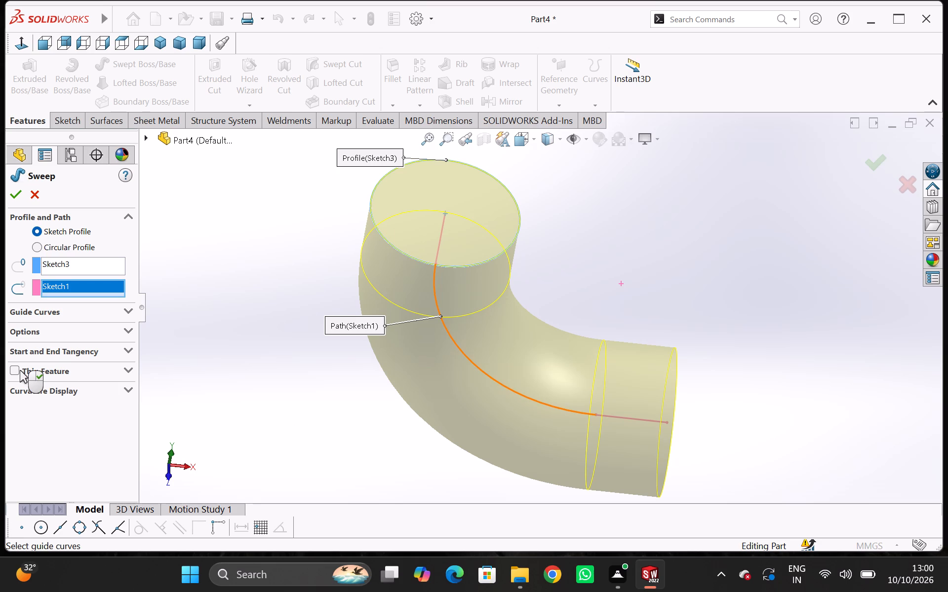
Make the sweep a one-direction thin feature with a 40 mm wall thickness.
click(13, 370)
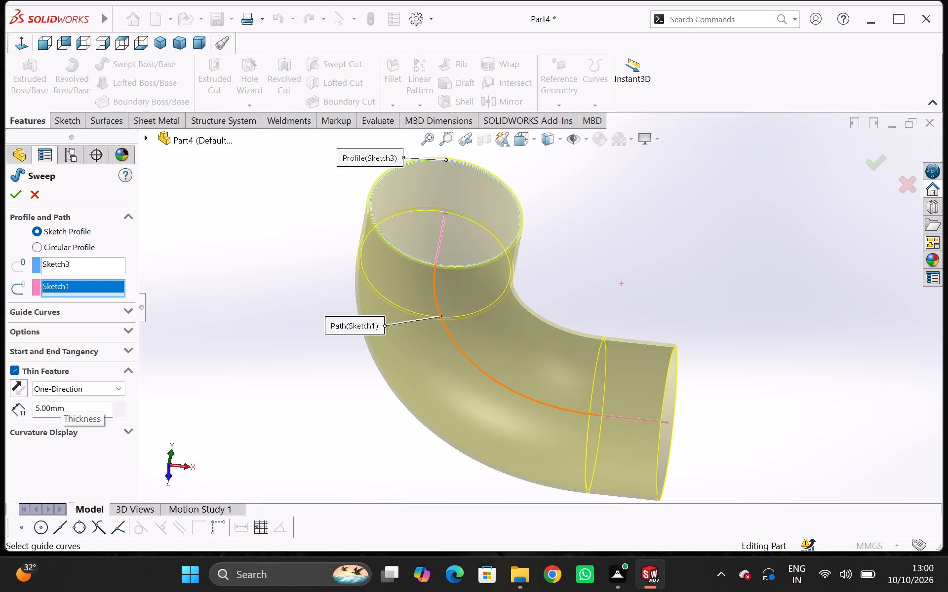
drag(70, 410, 13, 410)
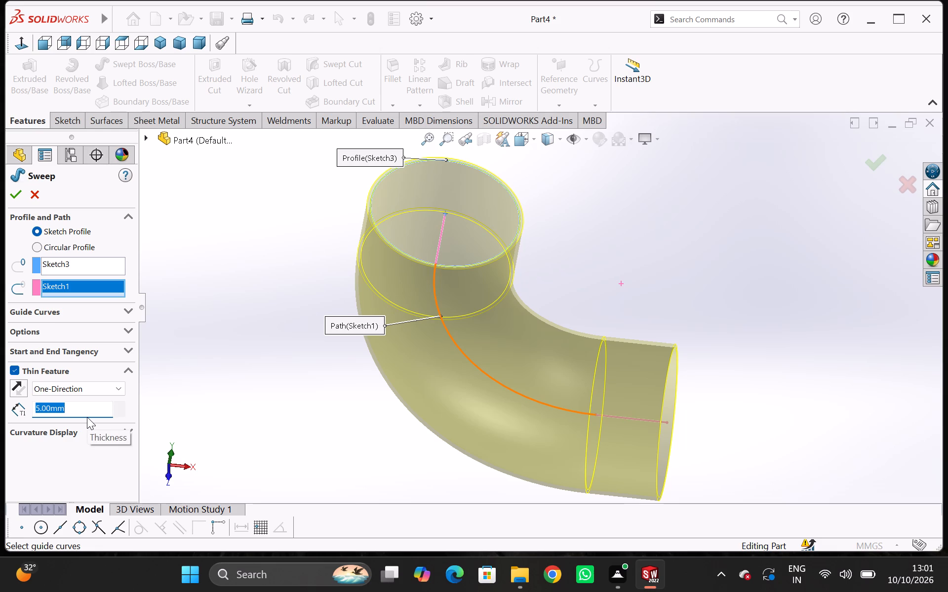
click(116, 392)
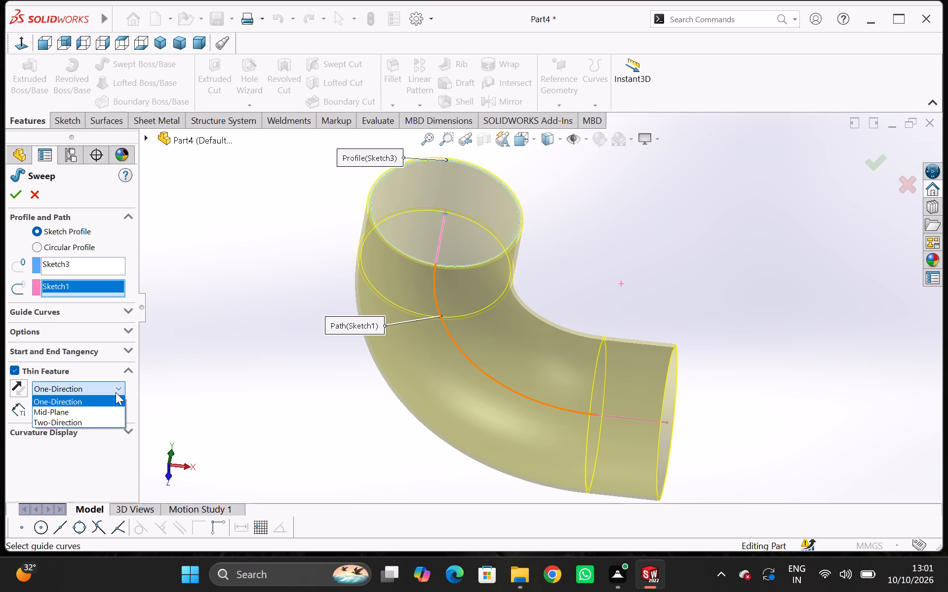
click(79, 423)
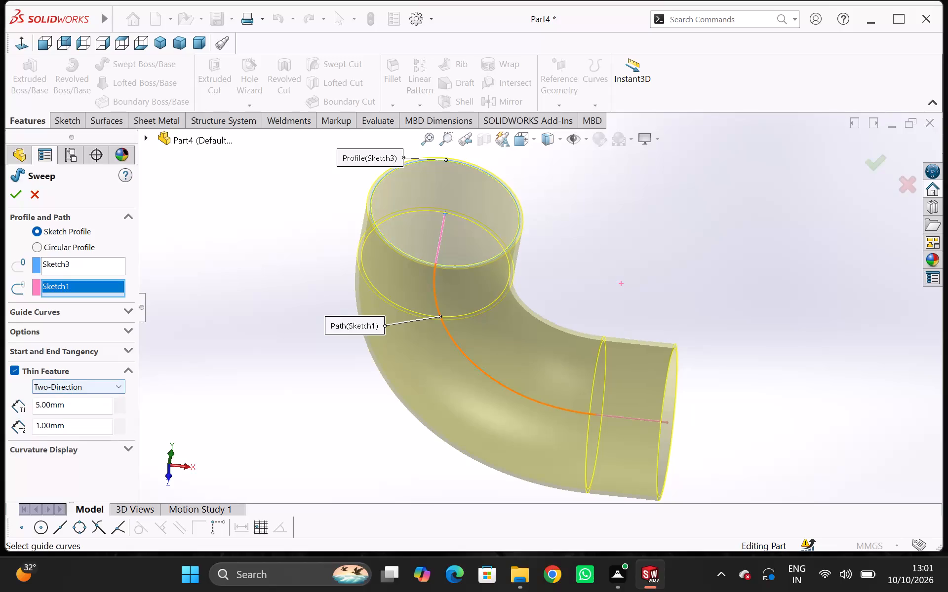
click(118, 390)
click(104, 399)
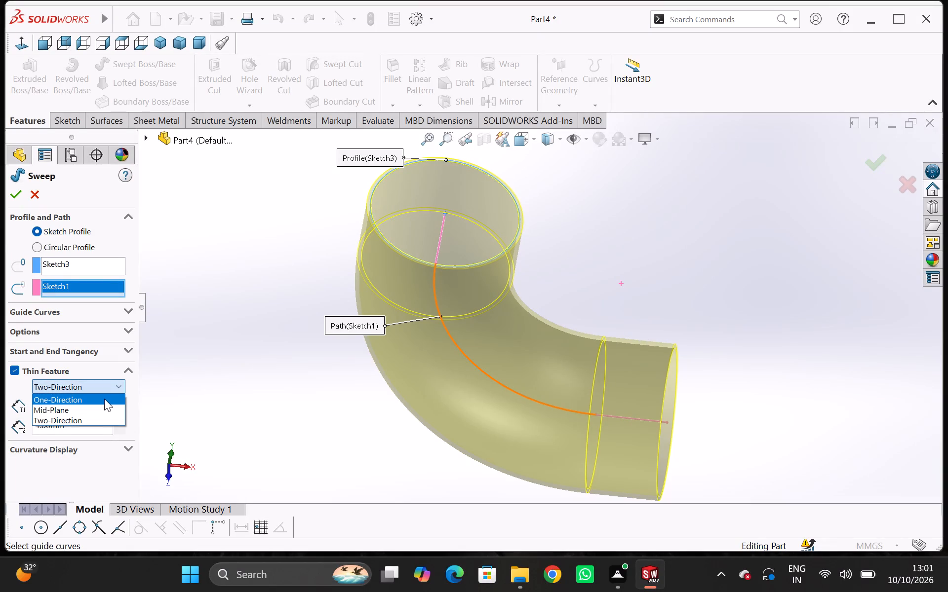
drag(89, 407, 4, 415)
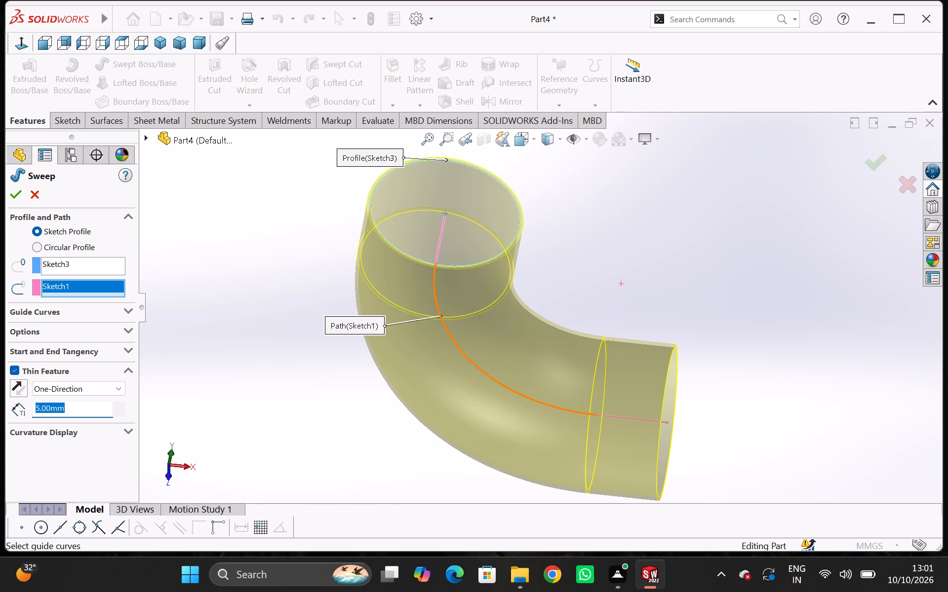
text(40)
key(Return)
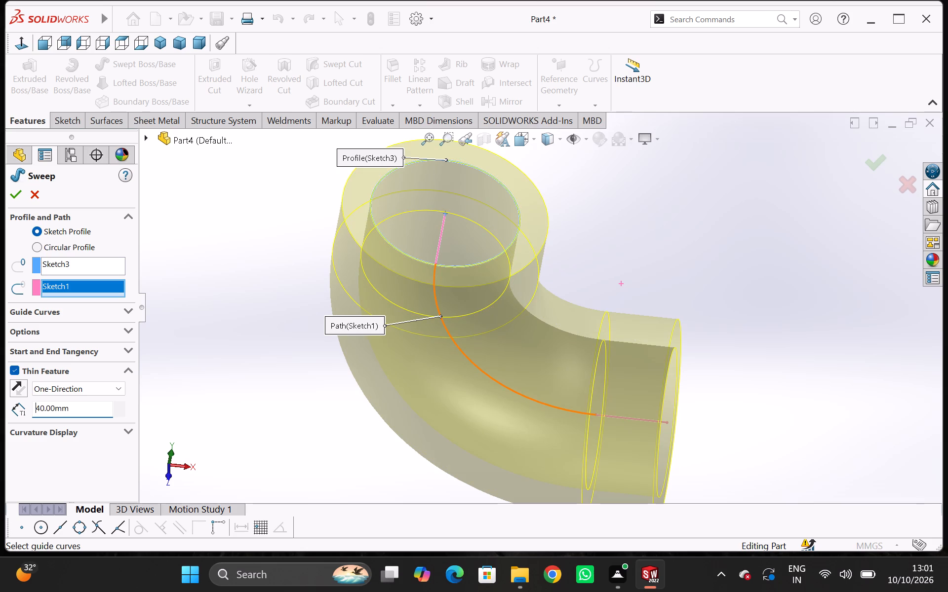
Set the sweep's thin wall thickness to 20 mm and complete the swept elbow.
scroll(341, 370, down, 2)
scroll(348, 370, up, 3)
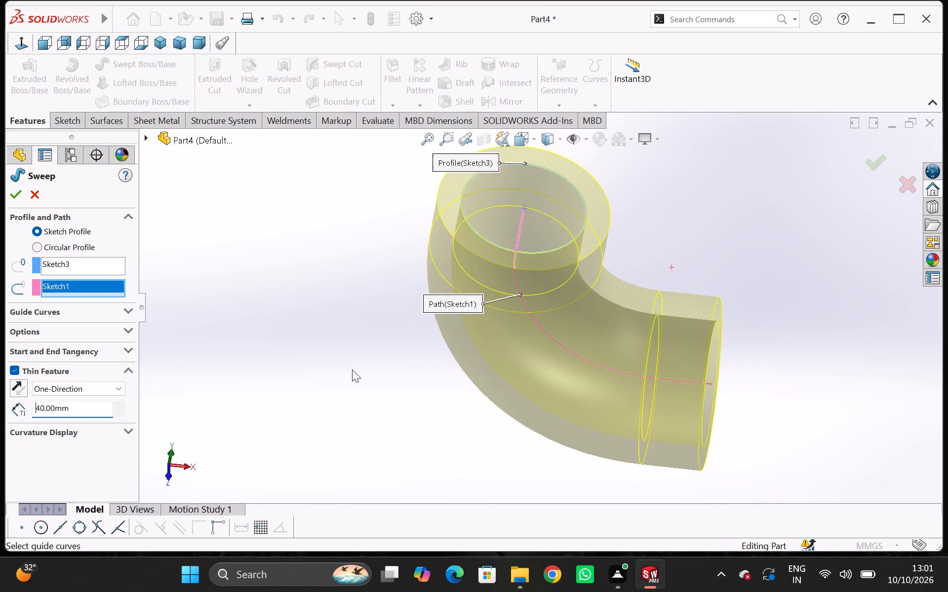
scroll(396, 349, up, 1)
middle_drag(458, 376, 434, 378)
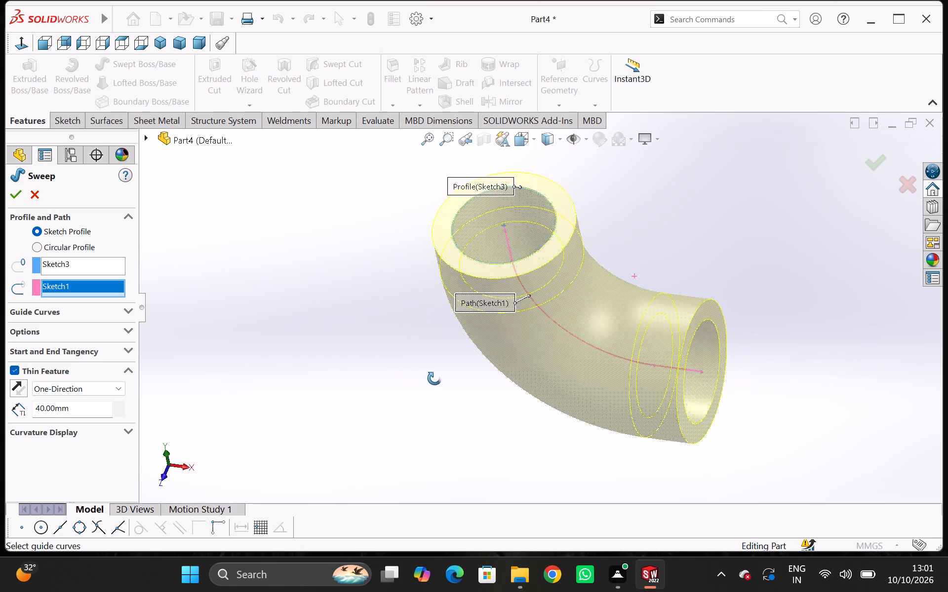
middle_drag(434, 378, 422, 349)
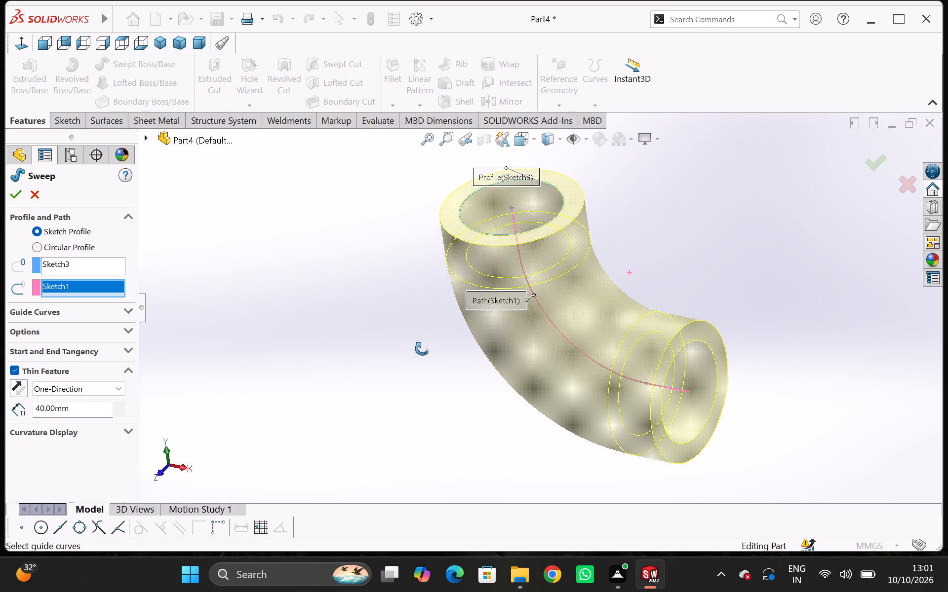
middle_drag(422, 349, 420, 351)
drag(89, 406, 12, 410)
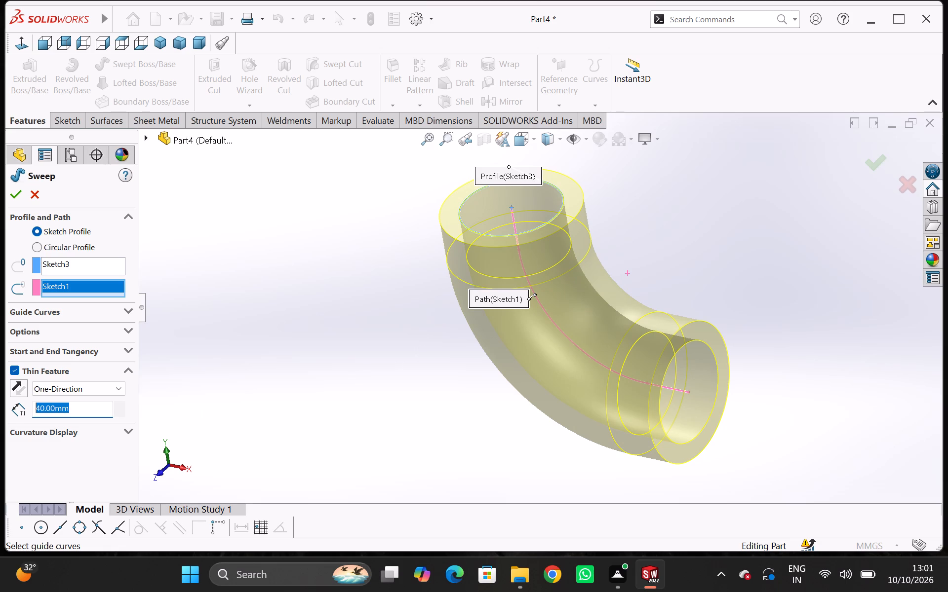
drag(12, 410, 11, 409)
key(2)
key(0)
key(Return)
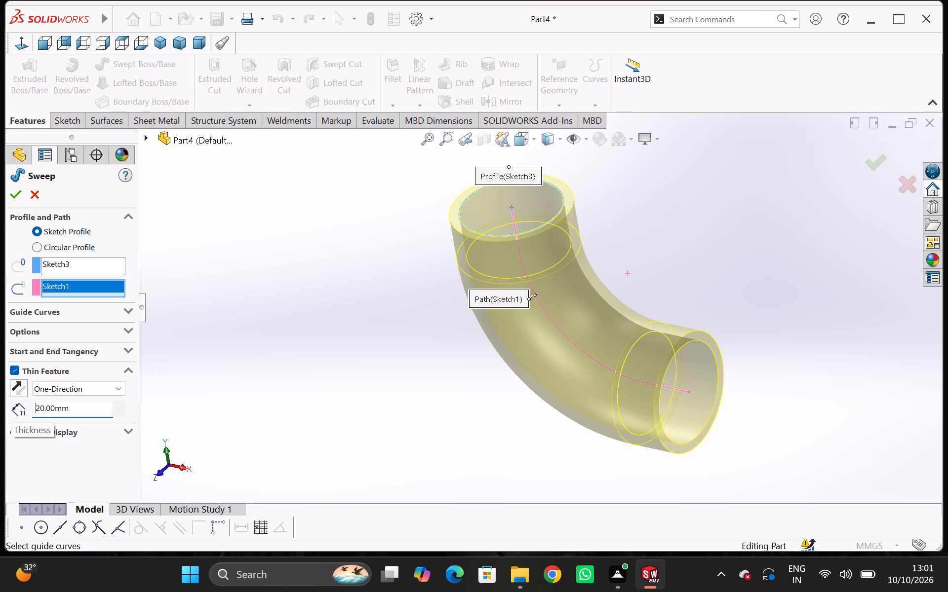
click(10, 198)
Inspect the swept elbow's bend and both open ends from several angles.
middle_drag(361, 333, 428, 278)
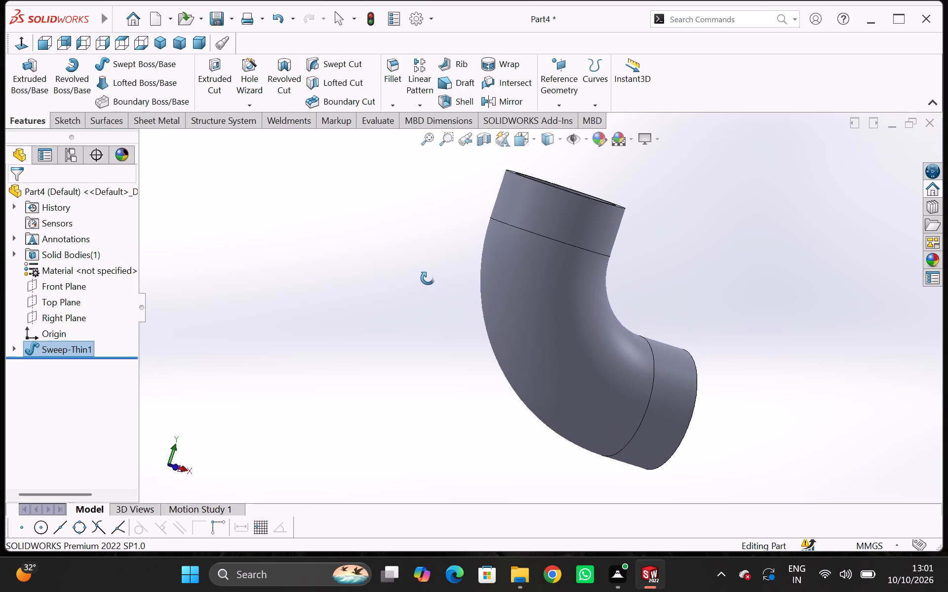
middle_drag(428, 278, 339, 305)
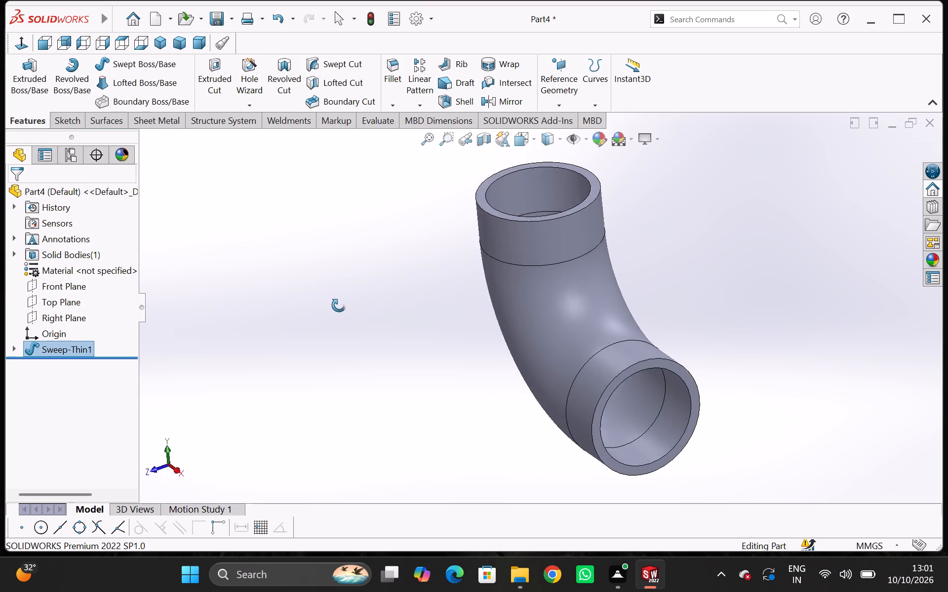
middle_drag(339, 305, 374, 372)
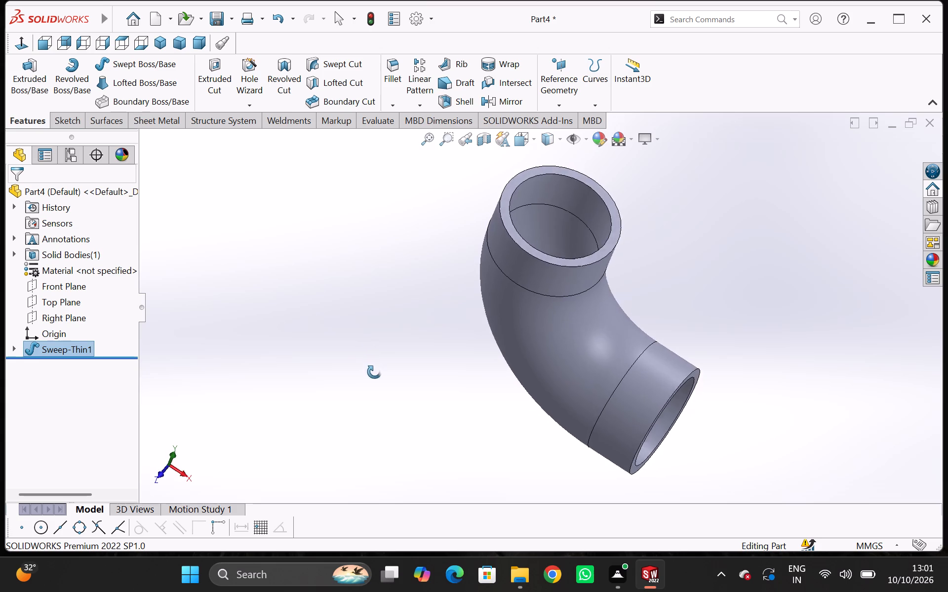
middle_drag(374, 372, 400, 392)
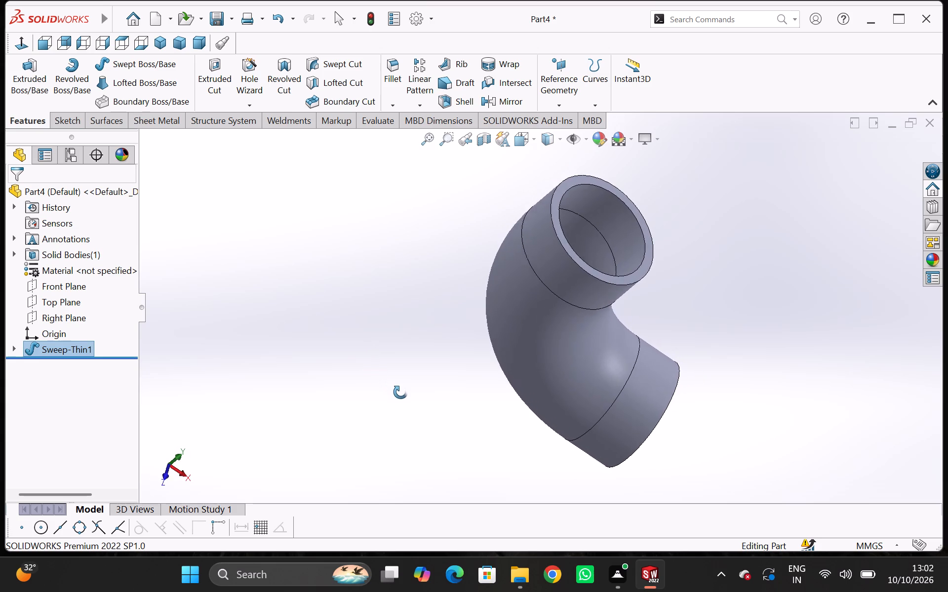
middle_drag(400, 392, 380, 307)
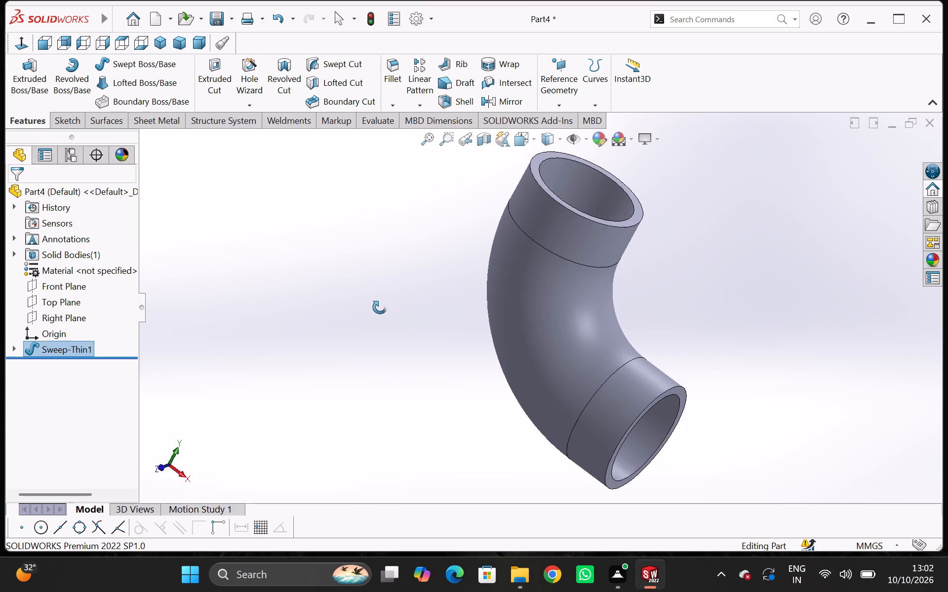
middle_drag(380, 307, 340, 263)
scroll(377, 326, up, 1)
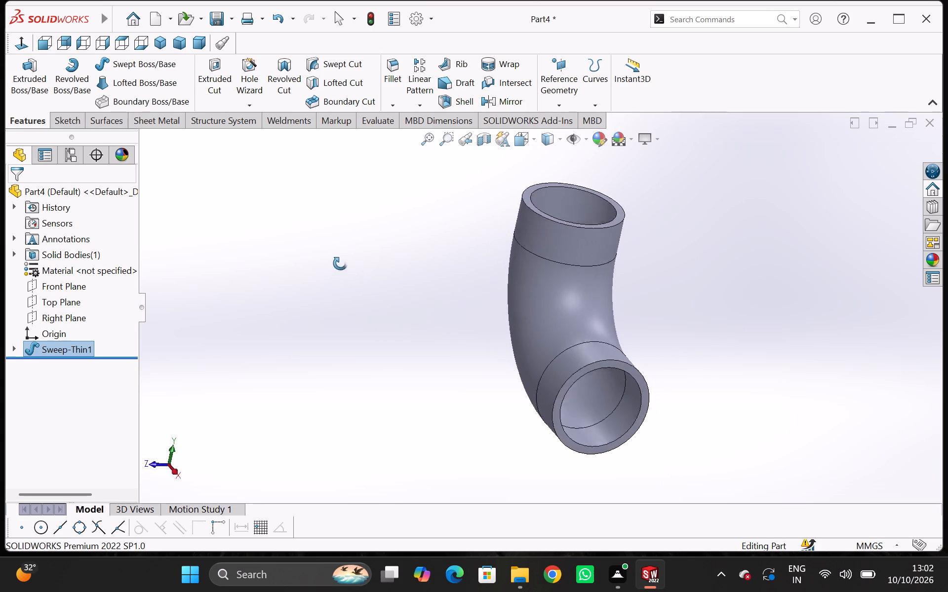
middle_drag(340, 263, 337, 223)
On the elbow's horizontal outlet end face, sketch a center rectangle about 345 by 291 mm centred on the bore.
click(587, 338)
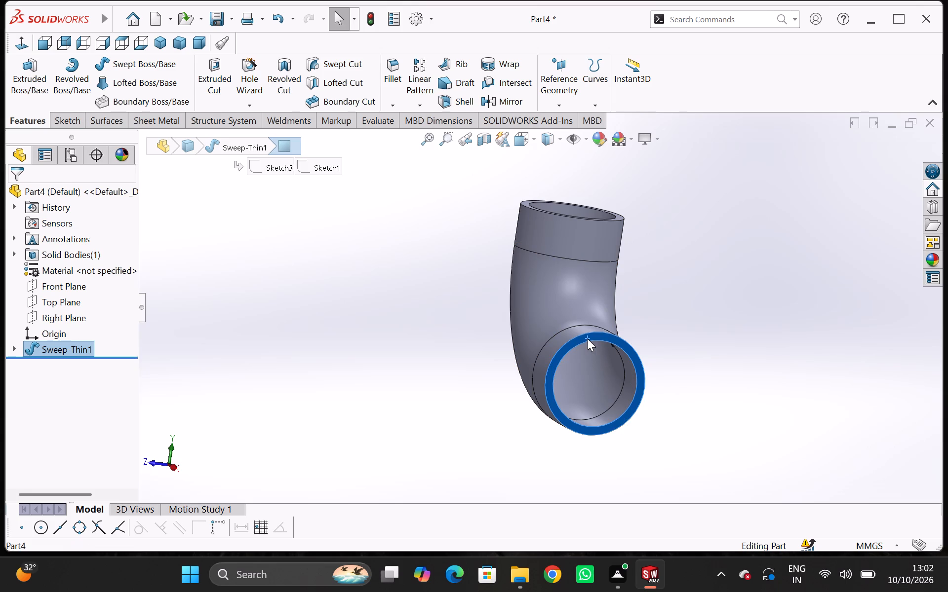
click(639, 305)
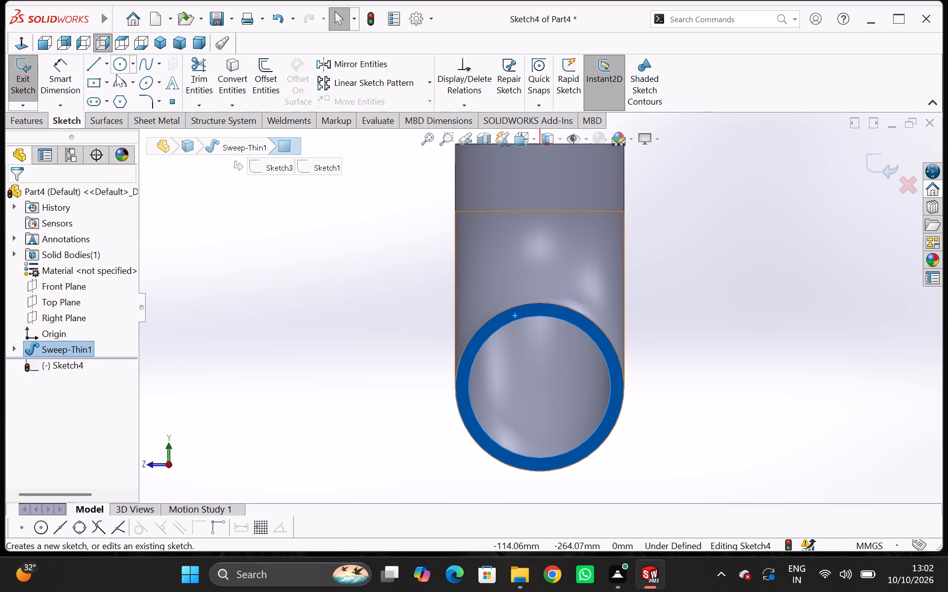
click(97, 83)
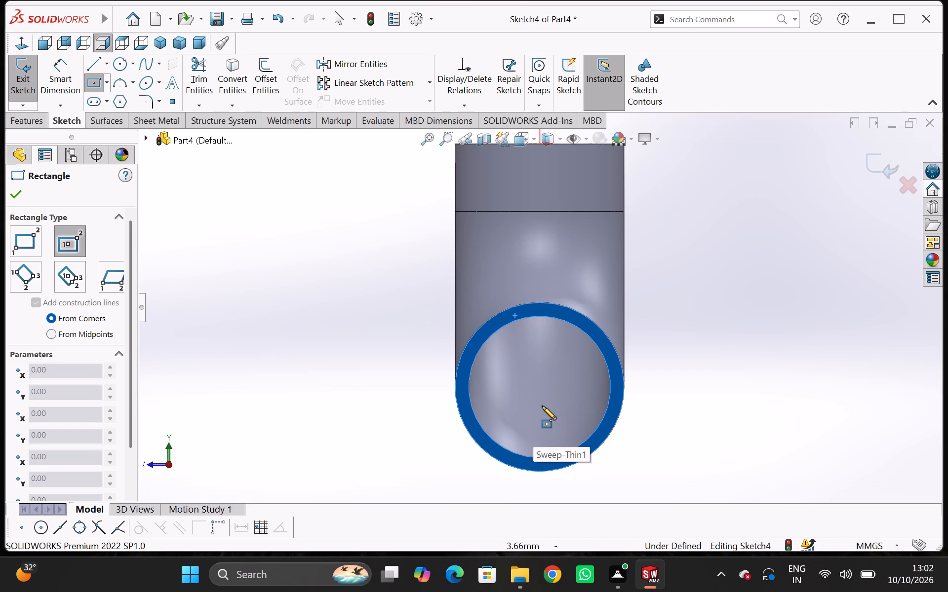
click(540, 387)
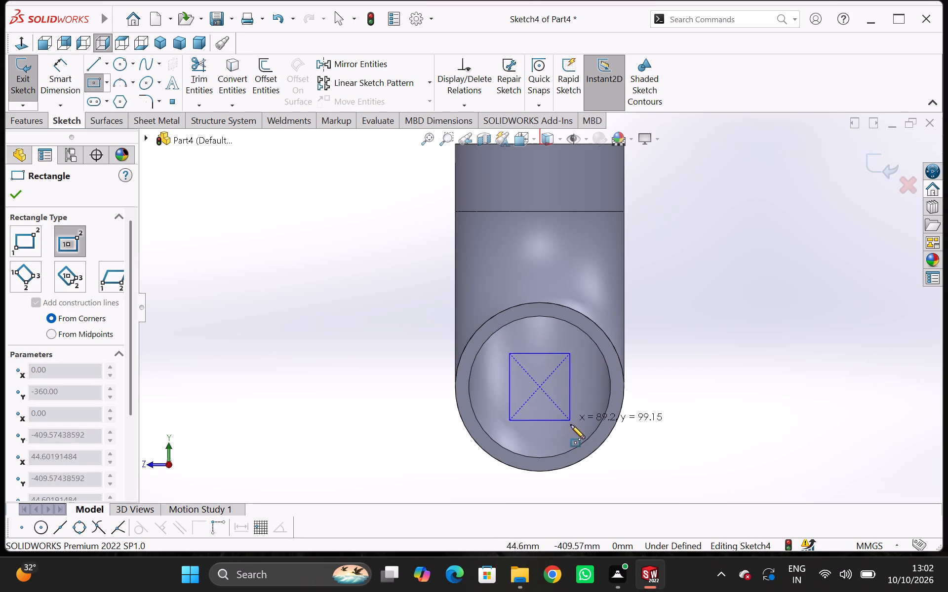
click(656, 485)
Dimension the rectangle's width and height to 360 mm each.
click(68, 80)
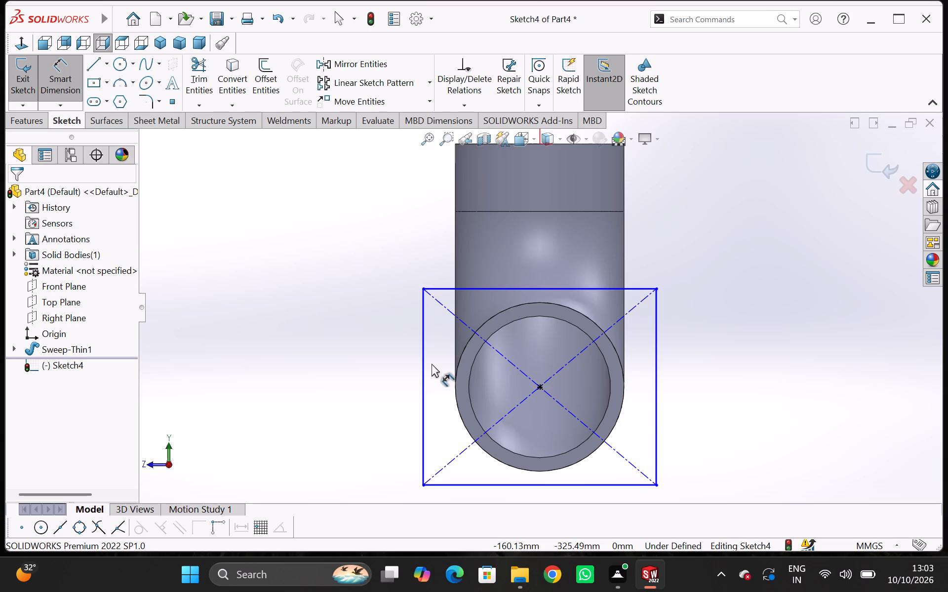
click(508, 486)
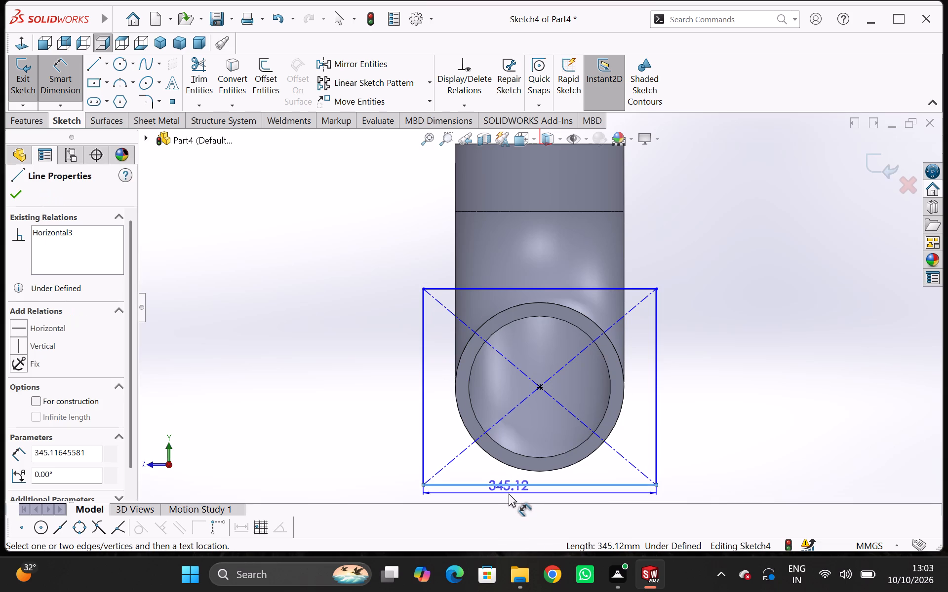
scroll(516, 487, down, 2)
scroll(516, 487, up, 3)
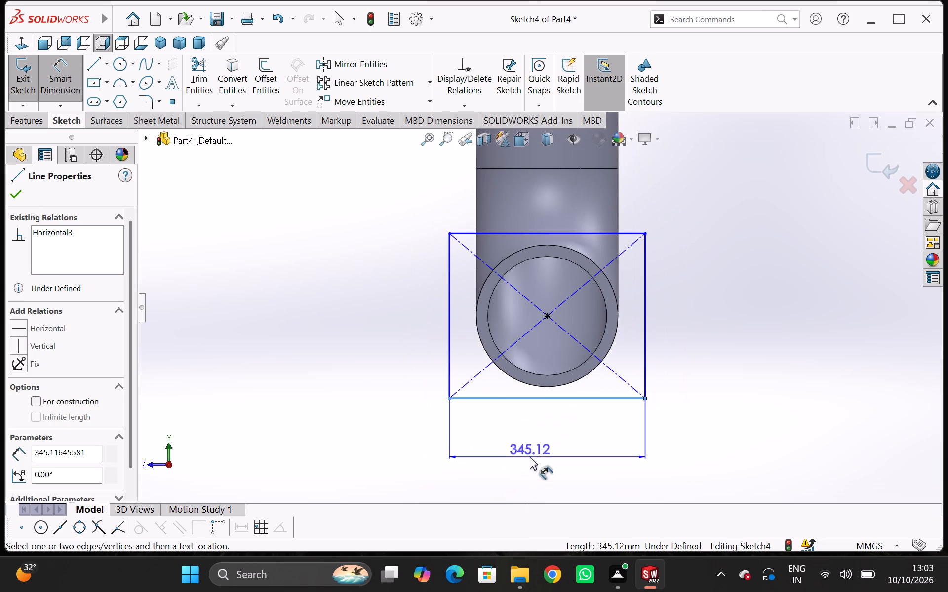
click(534, 461)
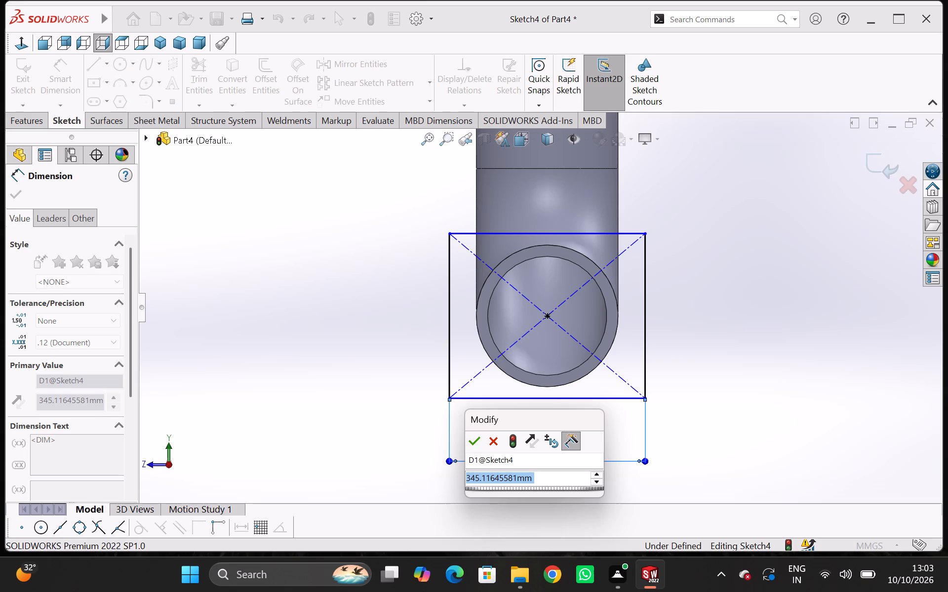
text(360)
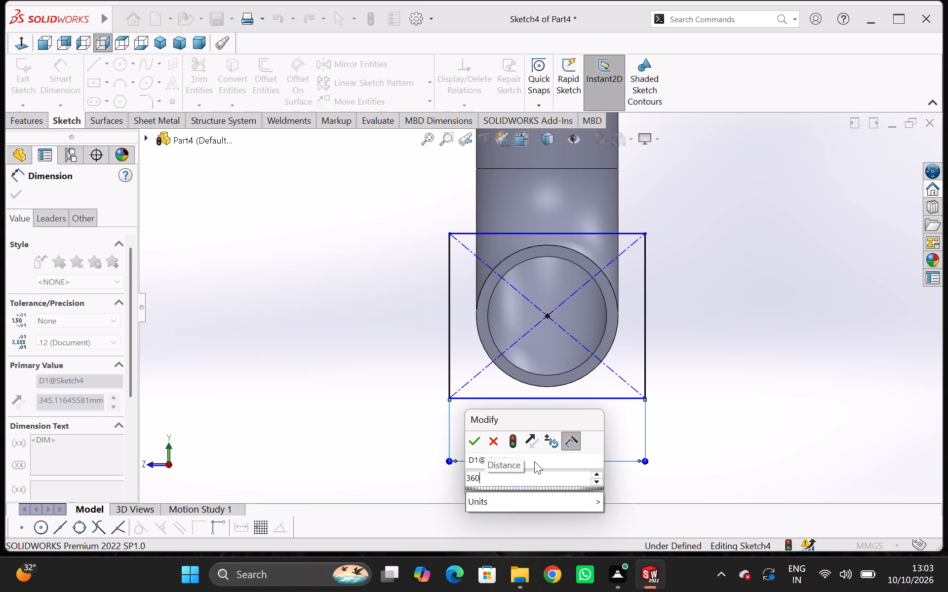
key(Return)
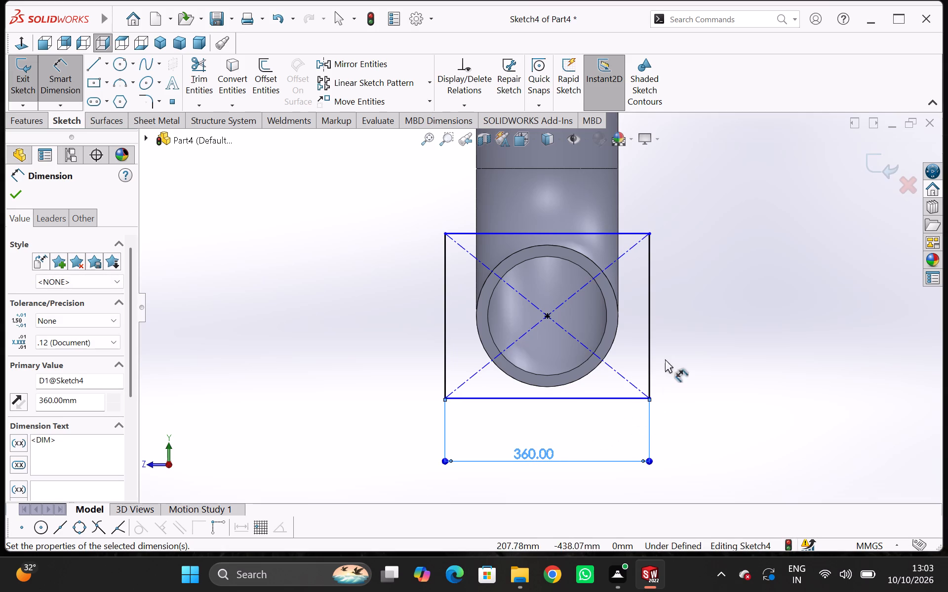
click(649, 342)
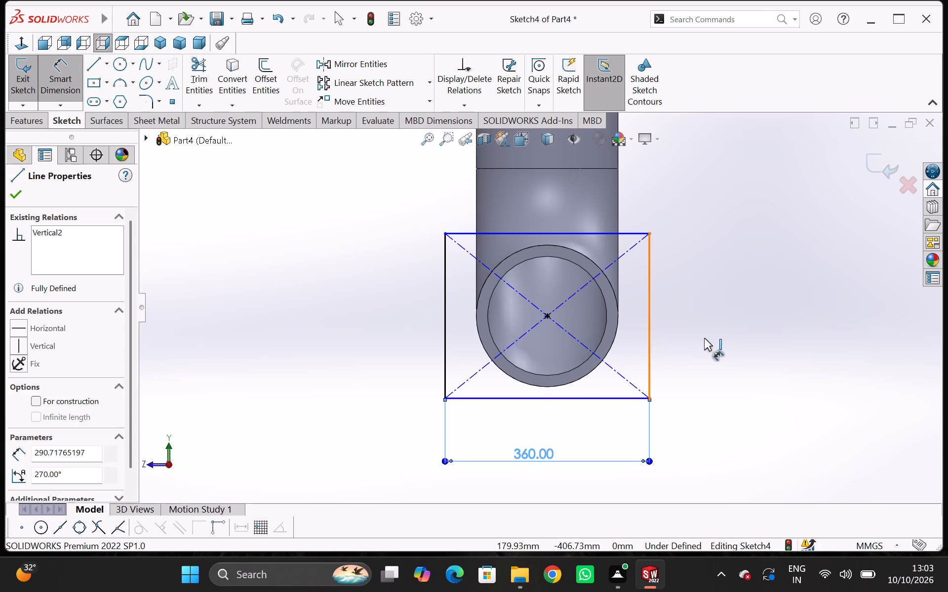
click(708, 339)
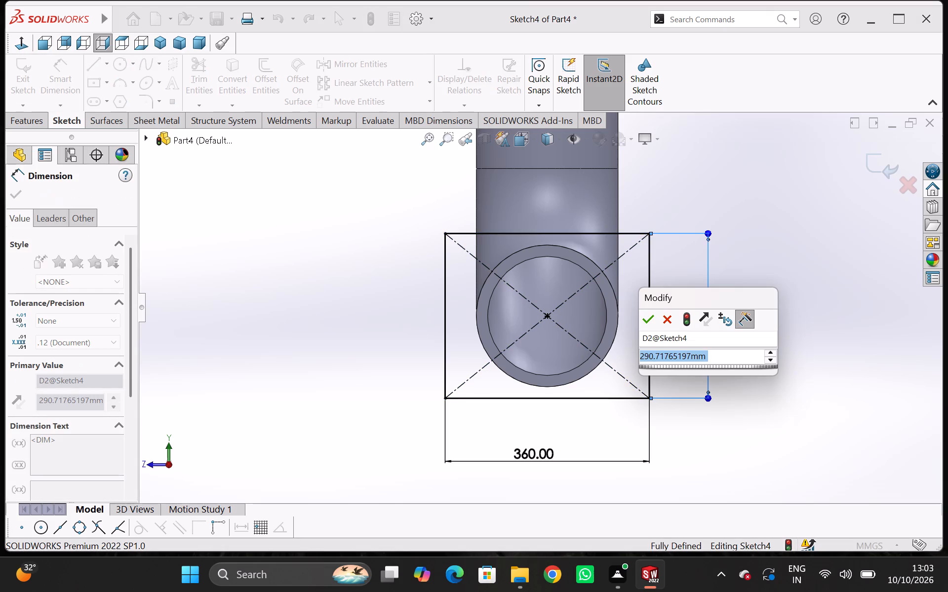
text(360)
key(Return)
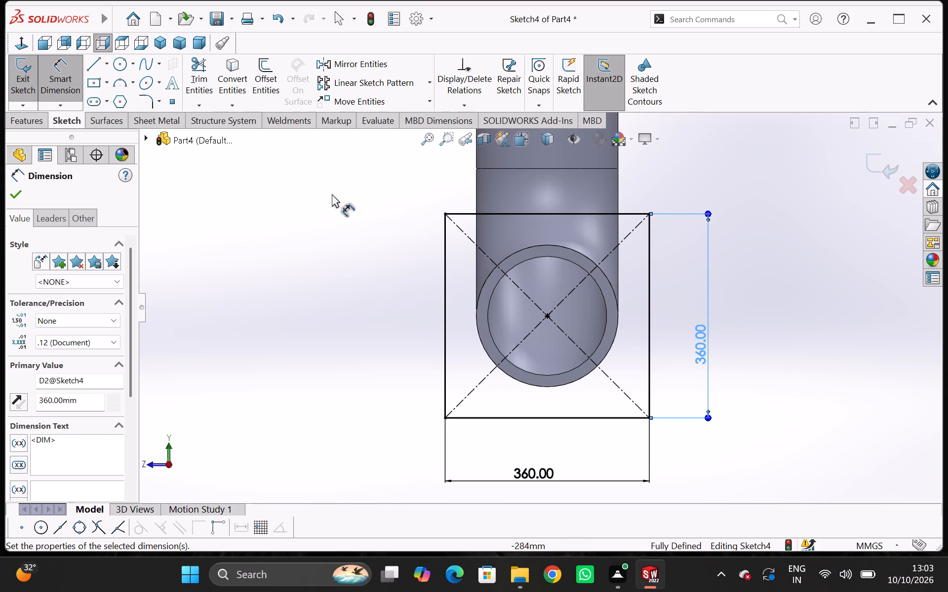
click(15, 198)
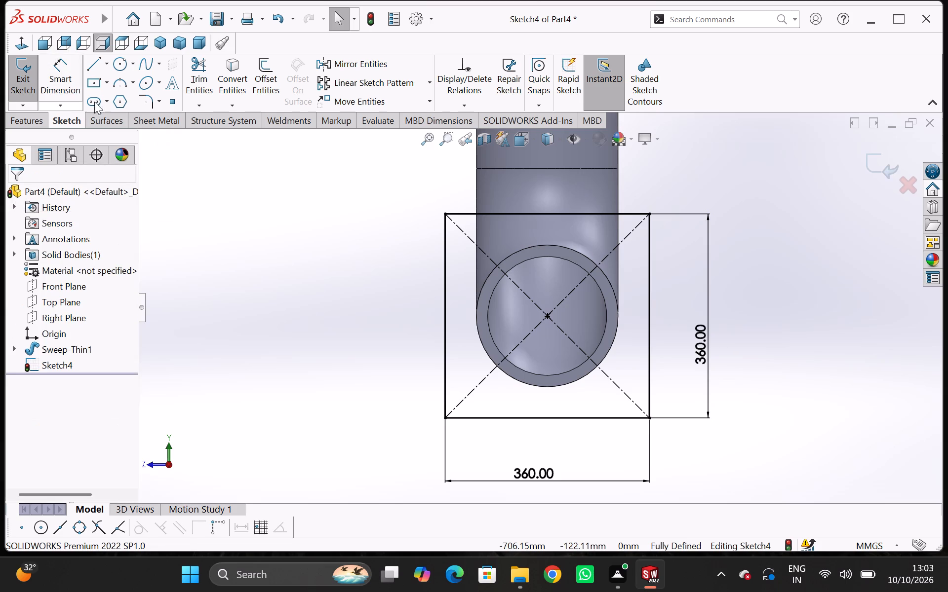
Start a Sketch Fillet at the square's upper-left corner with a 20 mm radius.
click(143, 96)
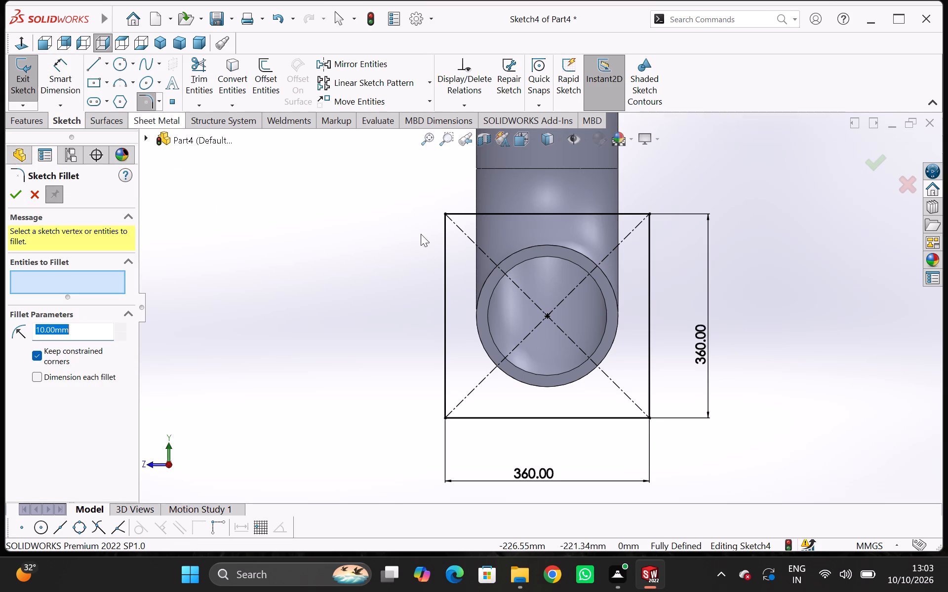
click(471, 215)
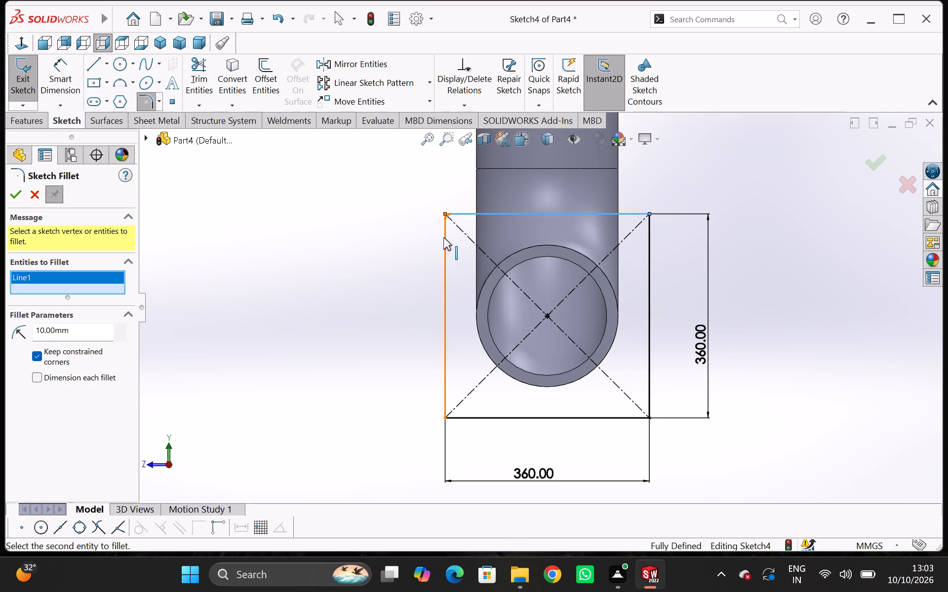
click(443, 237)
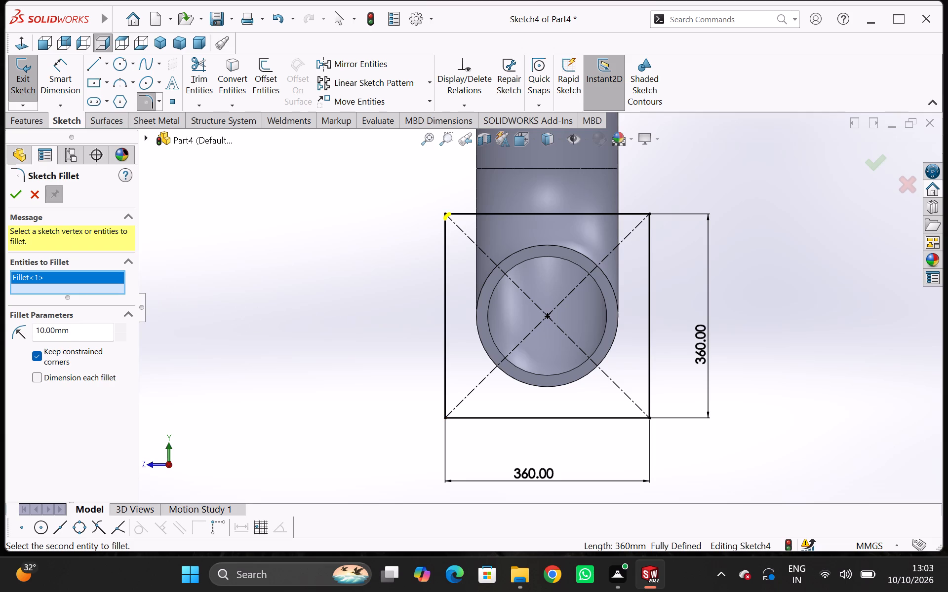
drag(85, 336, 0, 336)
key(2)
key(0)
key(Return)
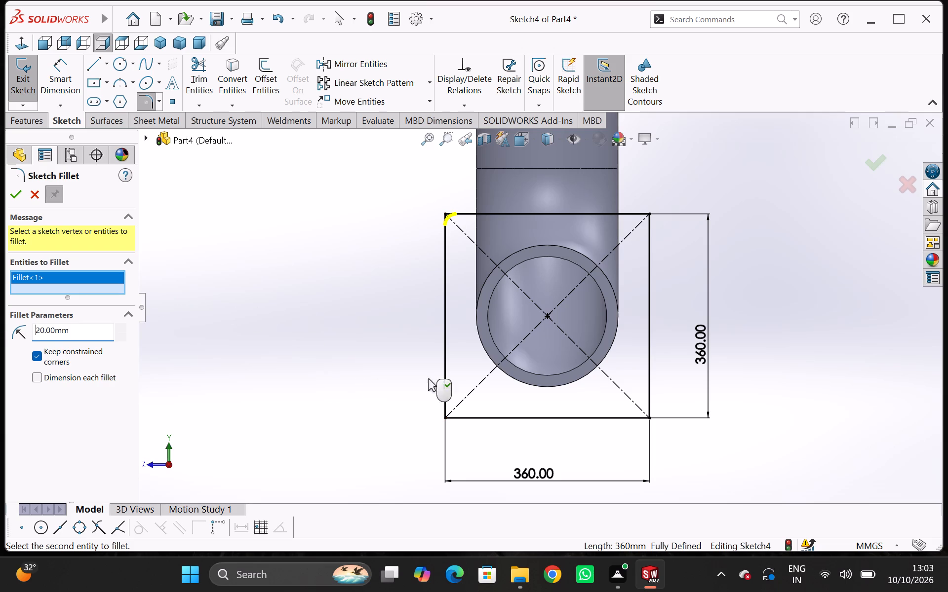
Add the square's other three corners to the 20 mm sketch fillet and apply it.
click(445, 382)
click(463, 416)
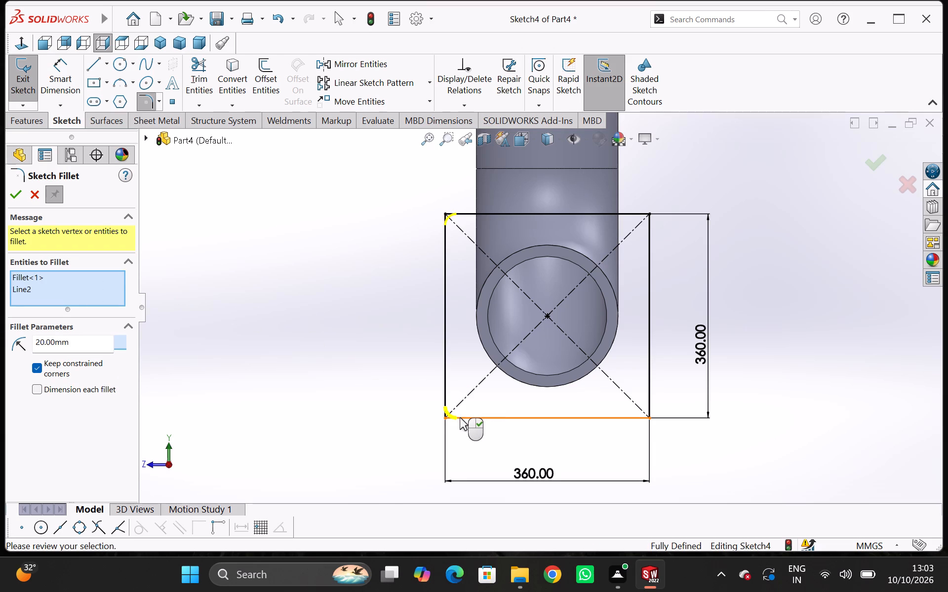
click(648, 396)
click(634, 420)
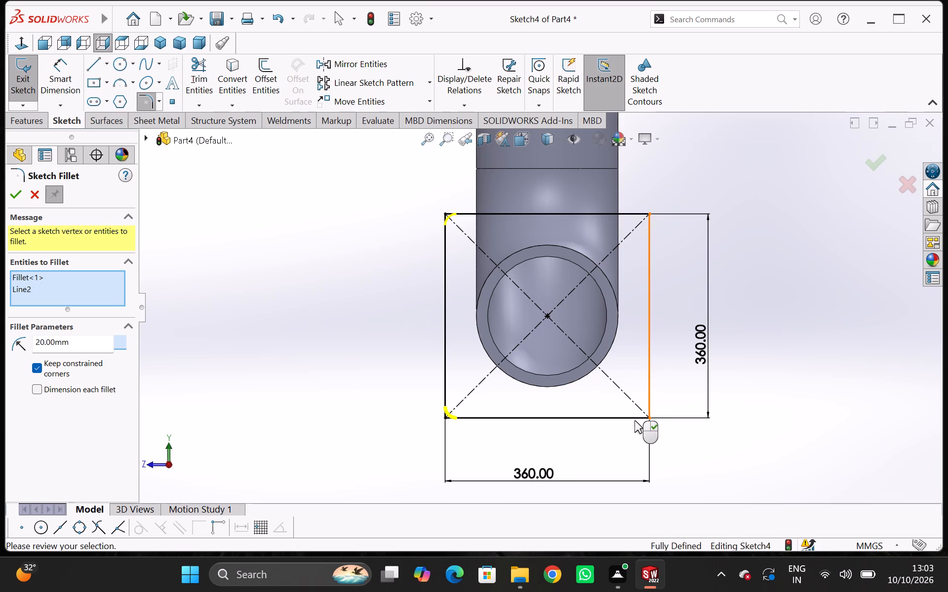
click(634, 419)
click(648, 232)
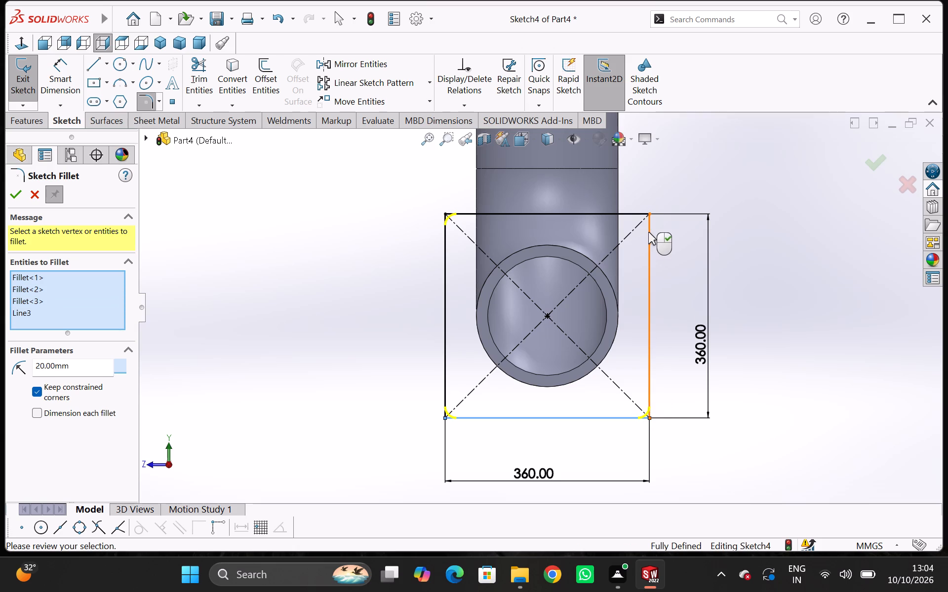
click(623, 212)
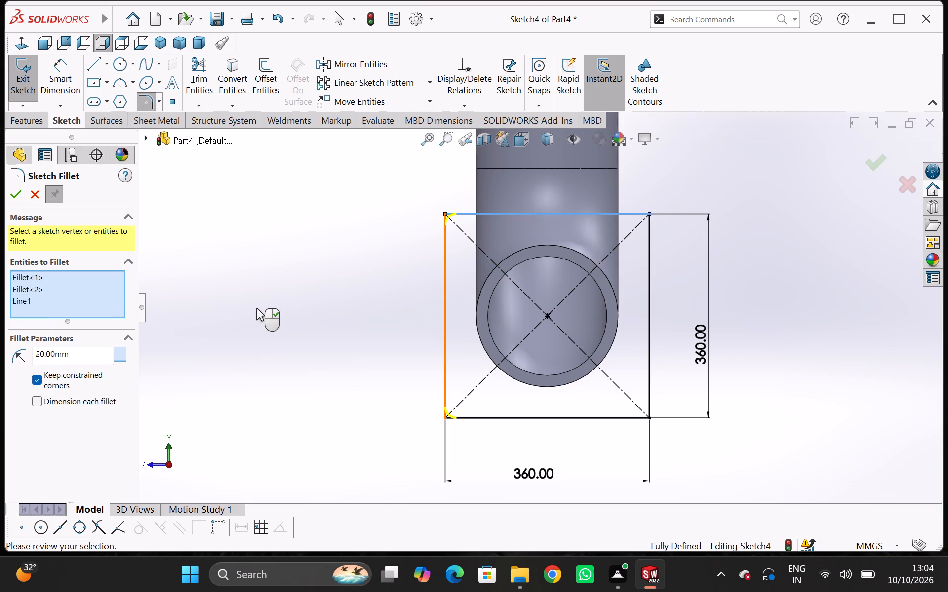
click(650, 239)
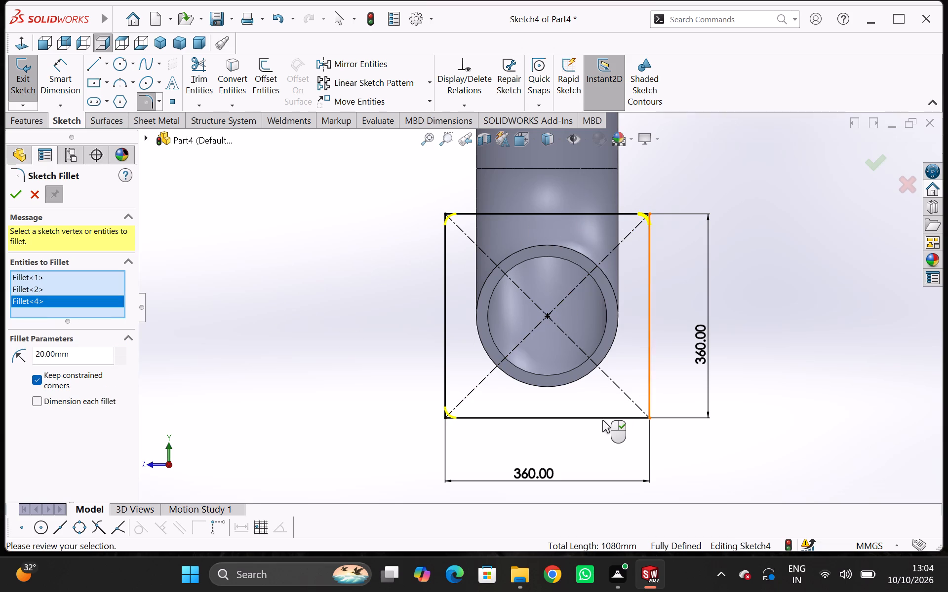
click(615, 417)
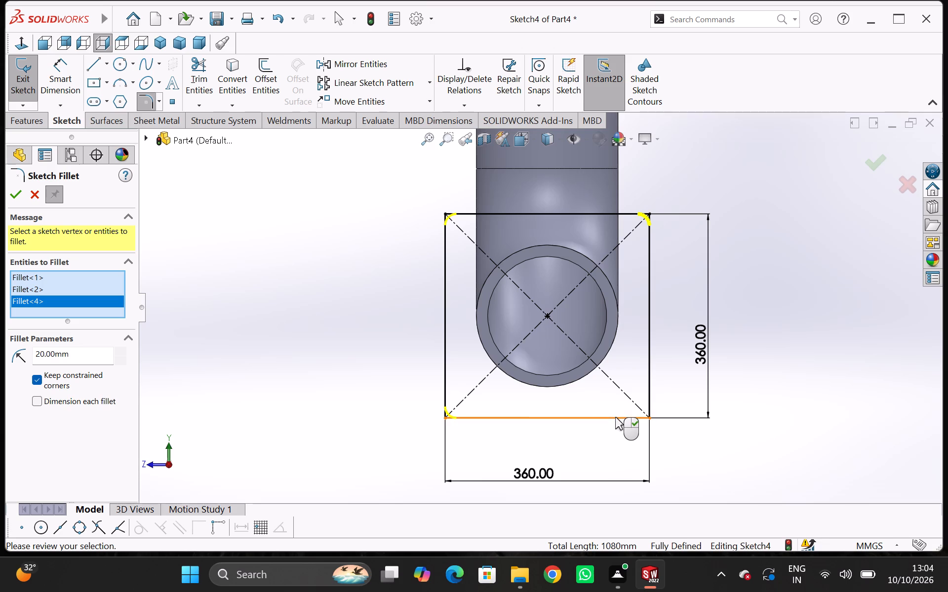
click(649, 386)
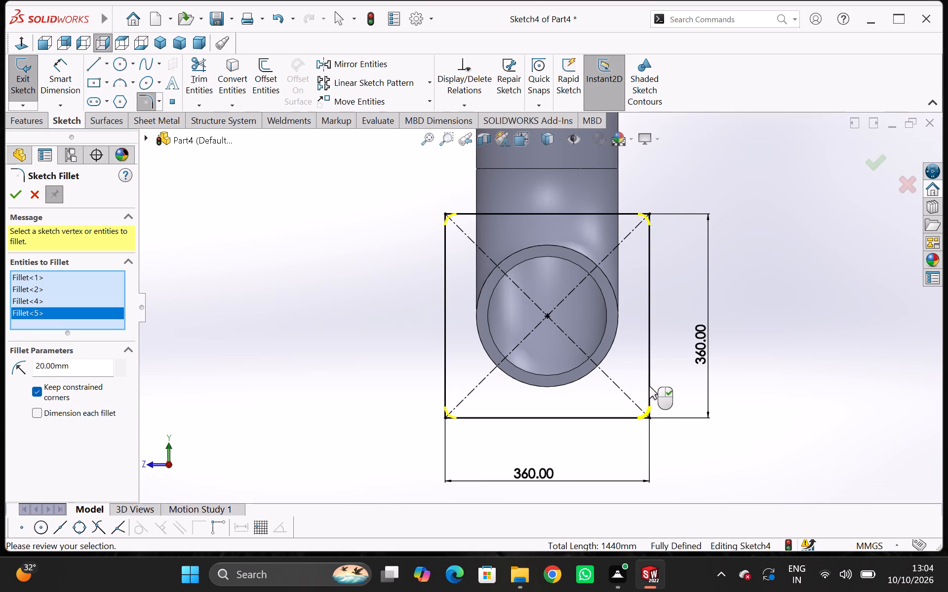
click(19, 189)
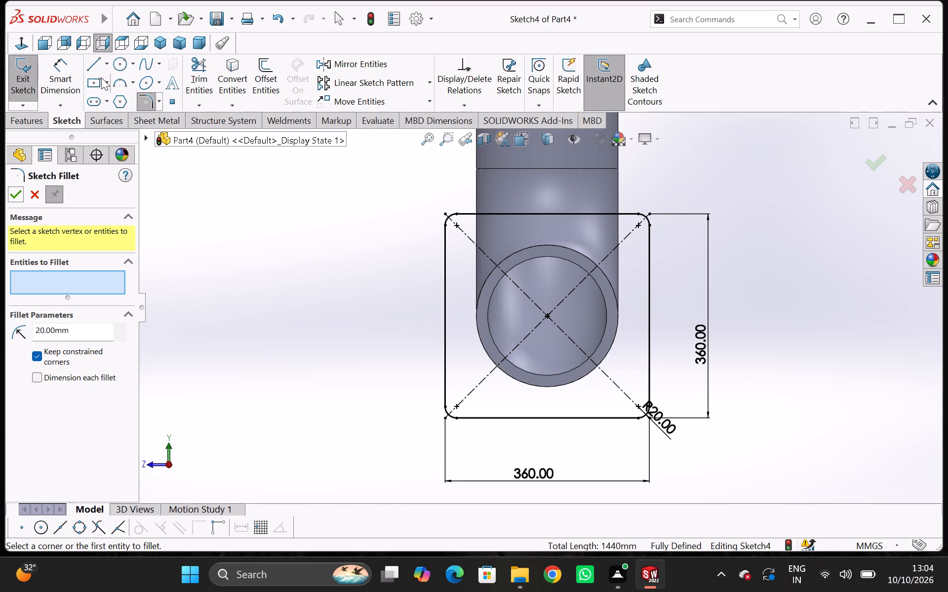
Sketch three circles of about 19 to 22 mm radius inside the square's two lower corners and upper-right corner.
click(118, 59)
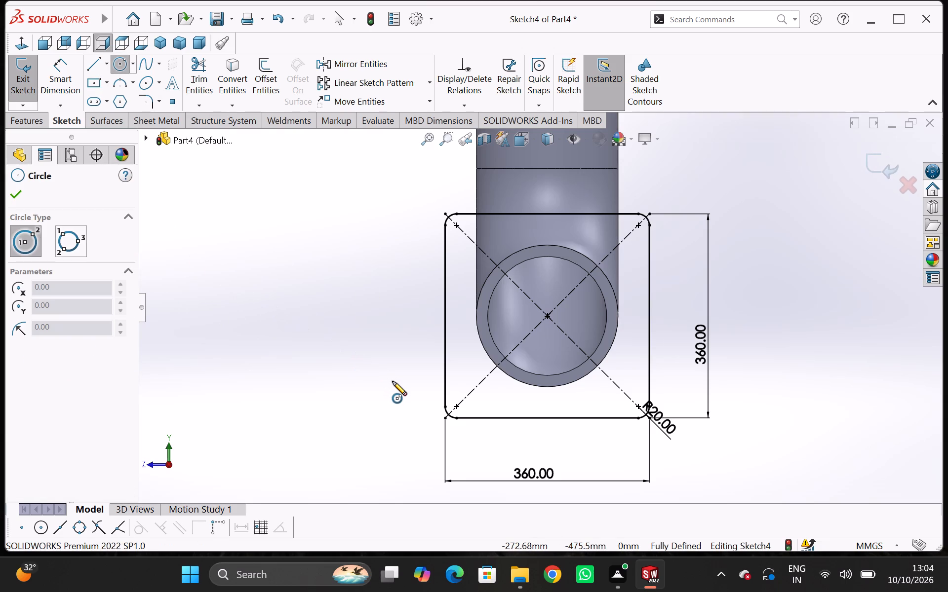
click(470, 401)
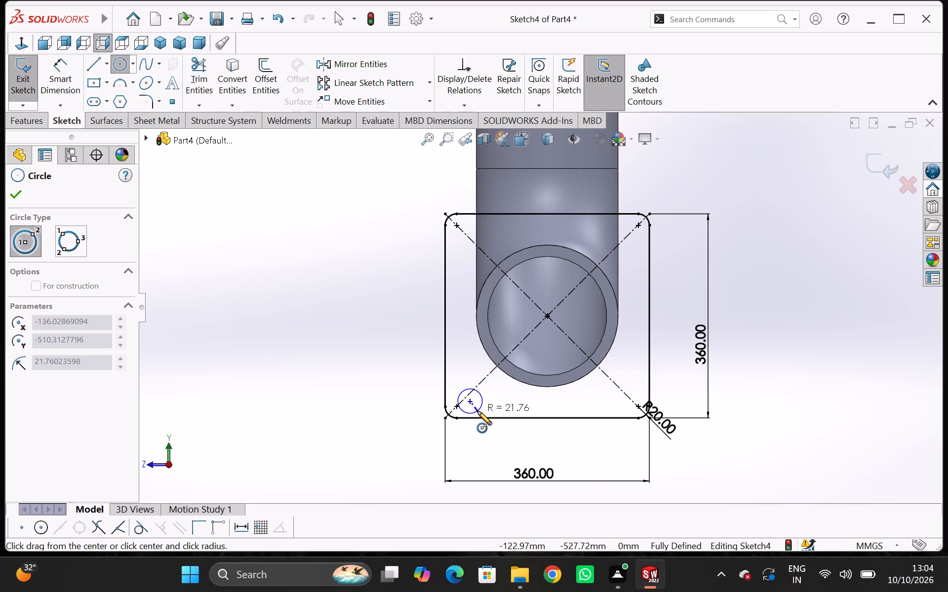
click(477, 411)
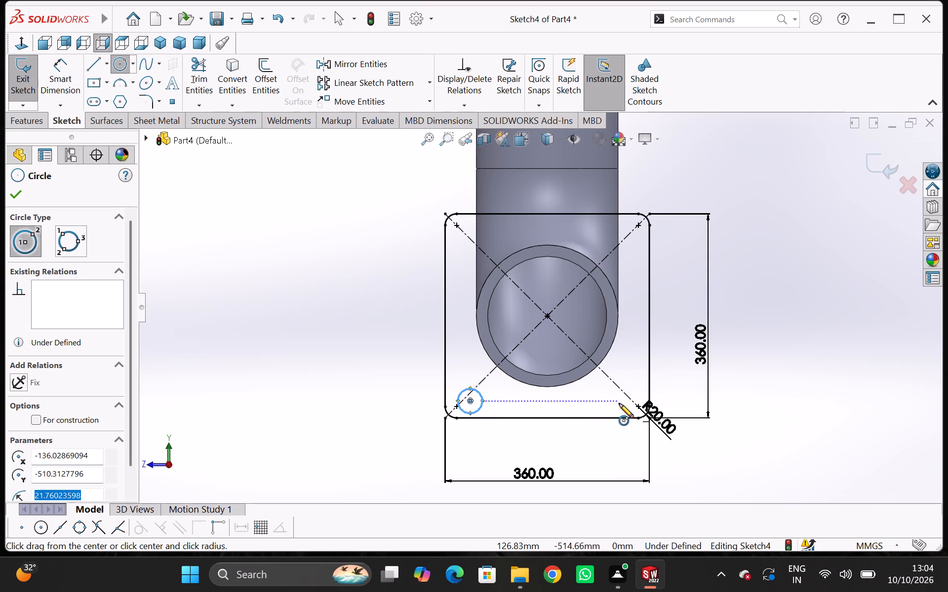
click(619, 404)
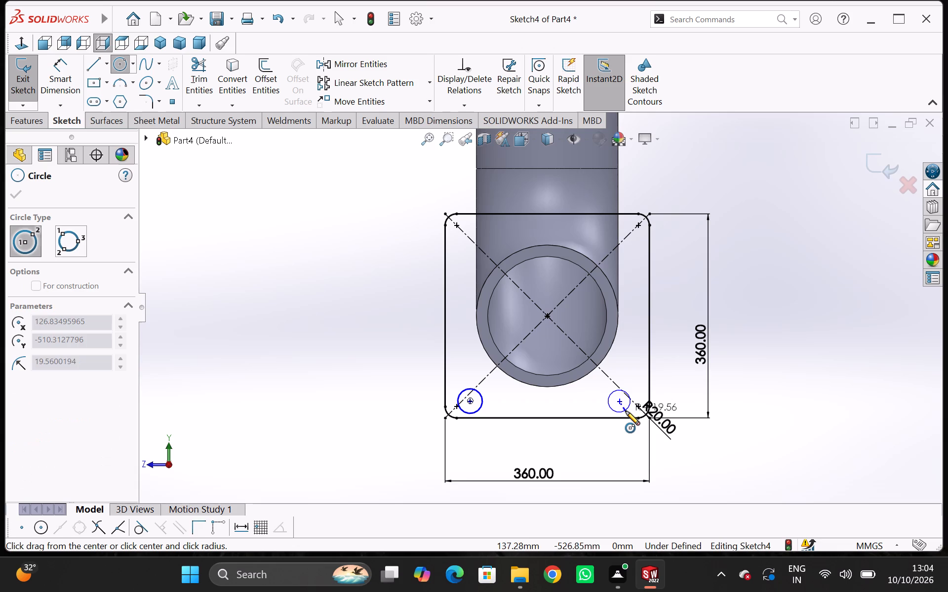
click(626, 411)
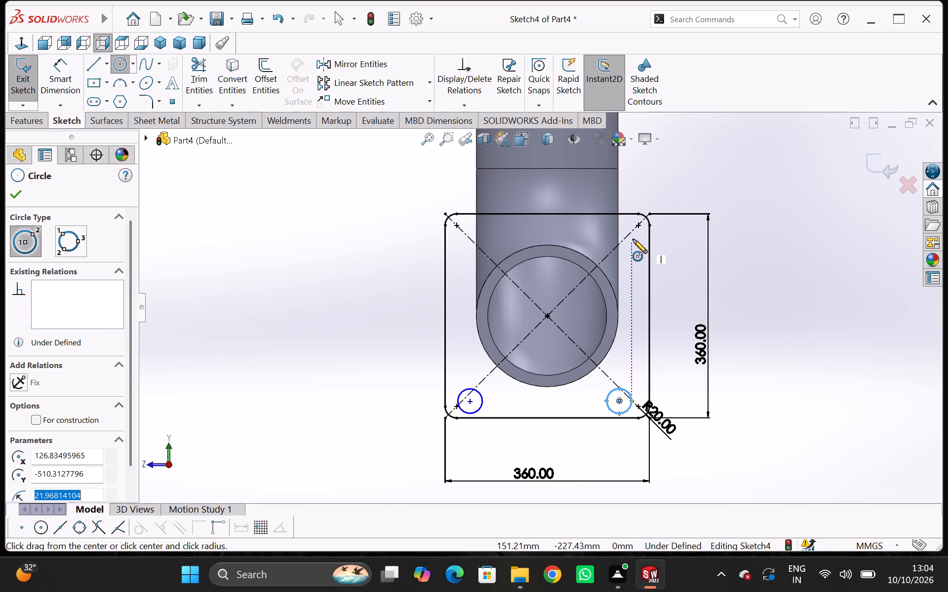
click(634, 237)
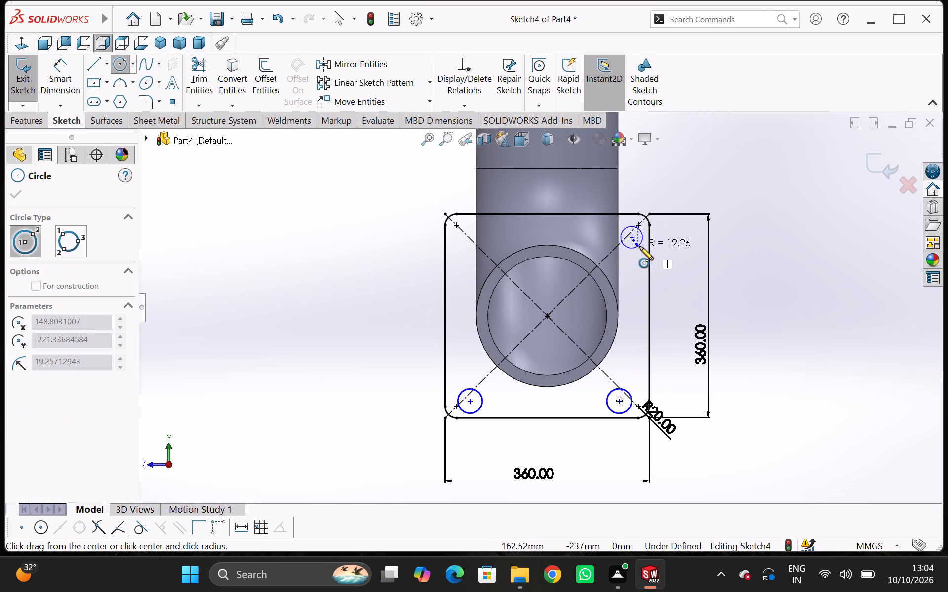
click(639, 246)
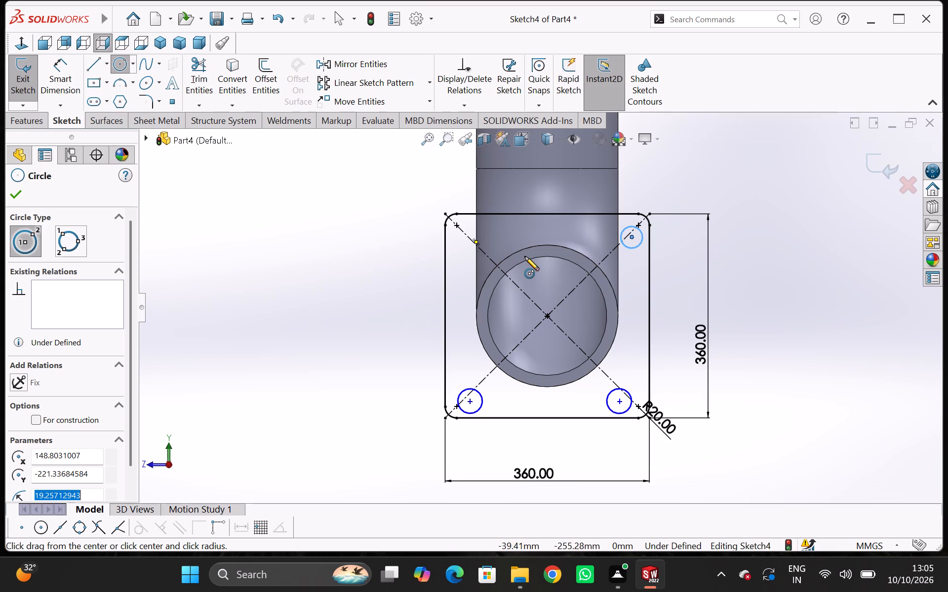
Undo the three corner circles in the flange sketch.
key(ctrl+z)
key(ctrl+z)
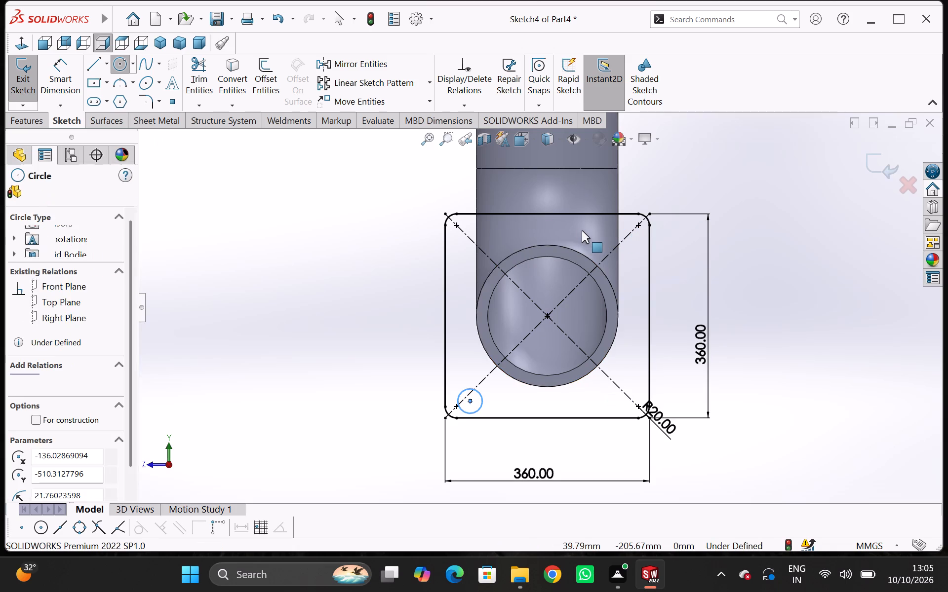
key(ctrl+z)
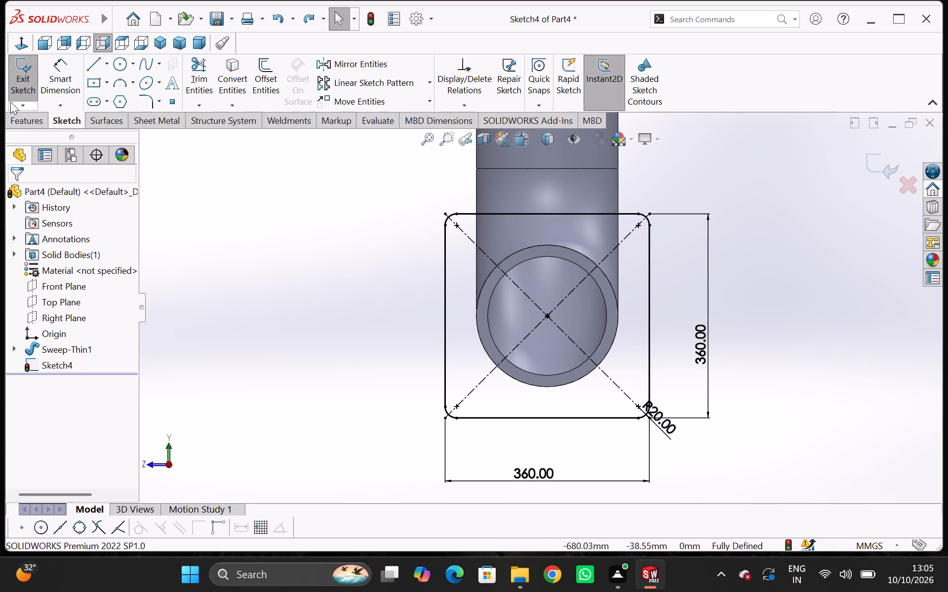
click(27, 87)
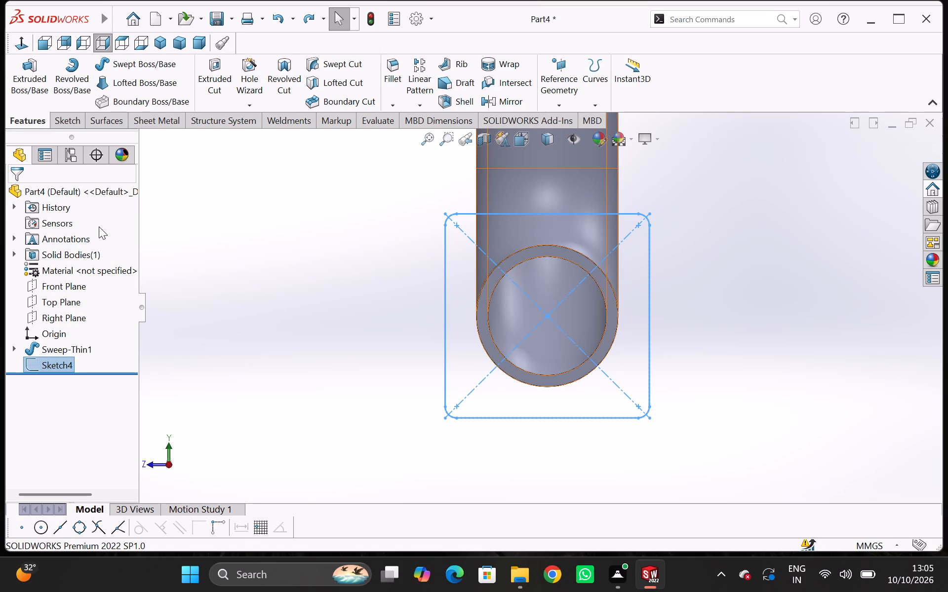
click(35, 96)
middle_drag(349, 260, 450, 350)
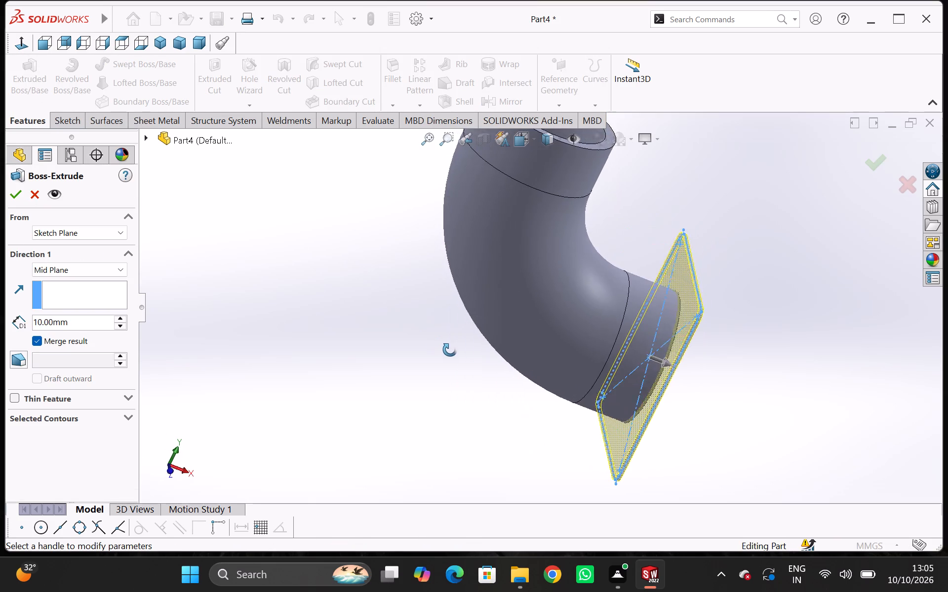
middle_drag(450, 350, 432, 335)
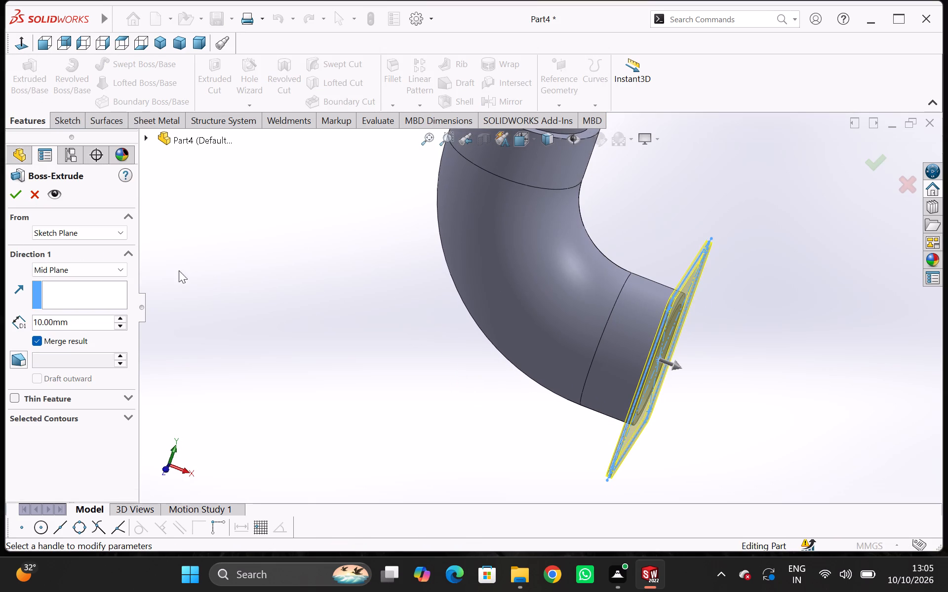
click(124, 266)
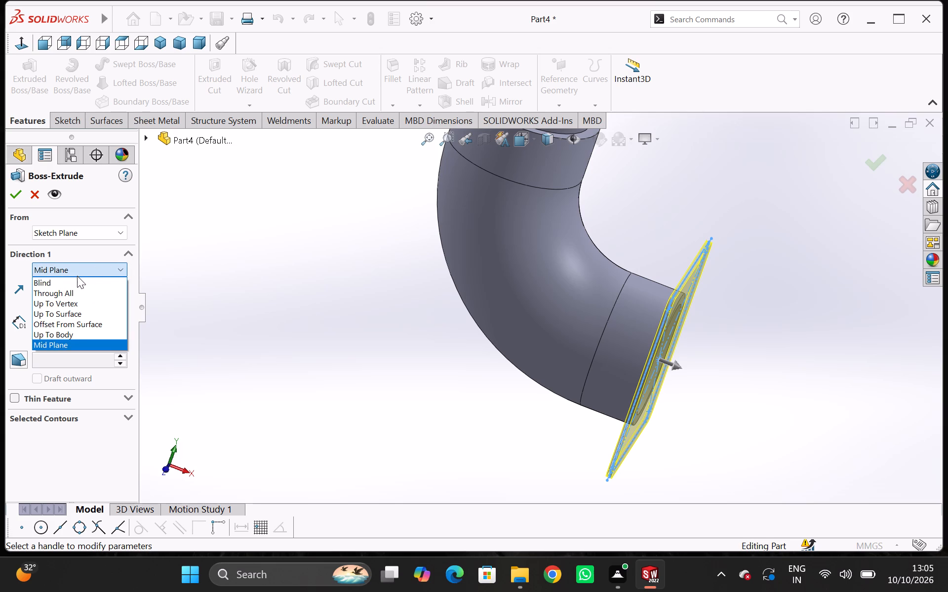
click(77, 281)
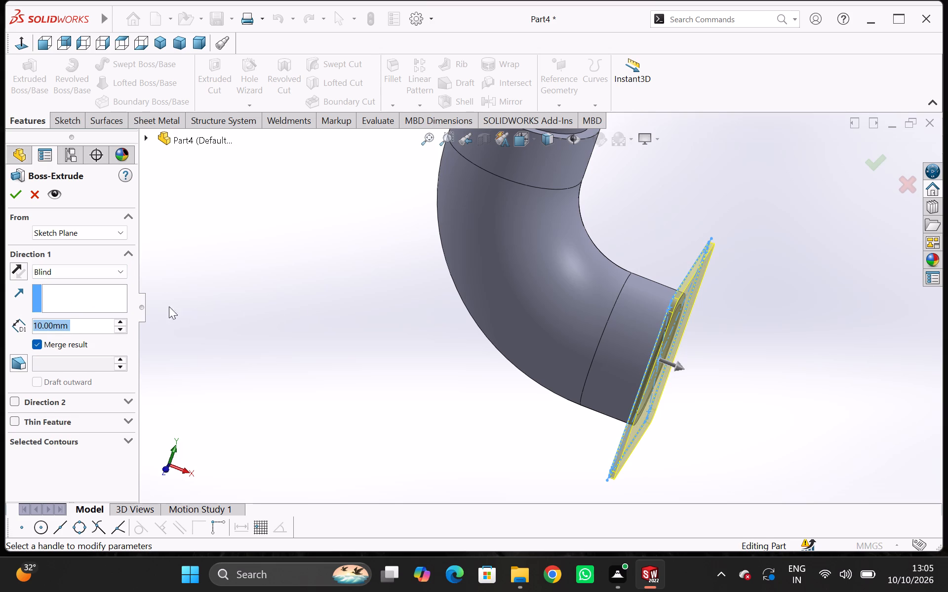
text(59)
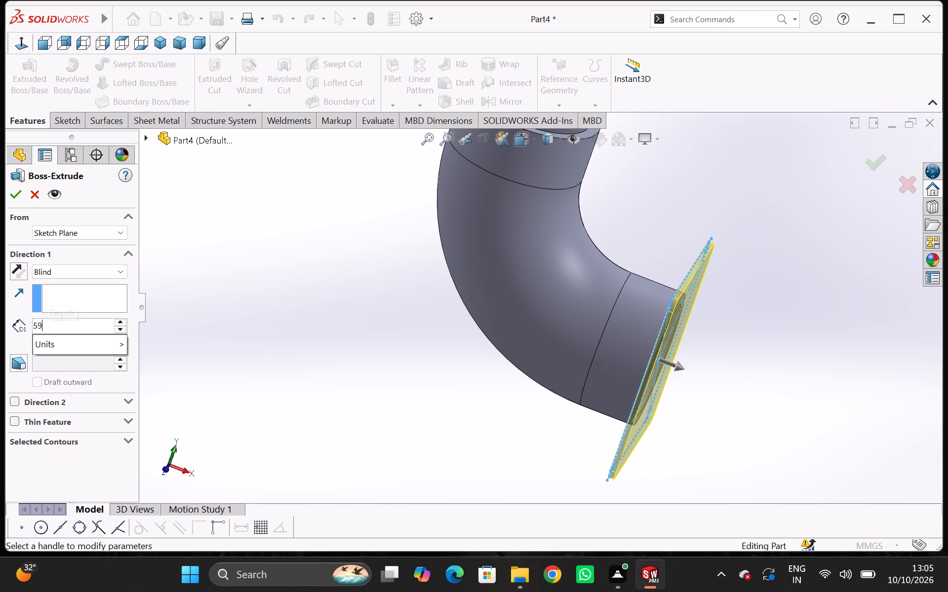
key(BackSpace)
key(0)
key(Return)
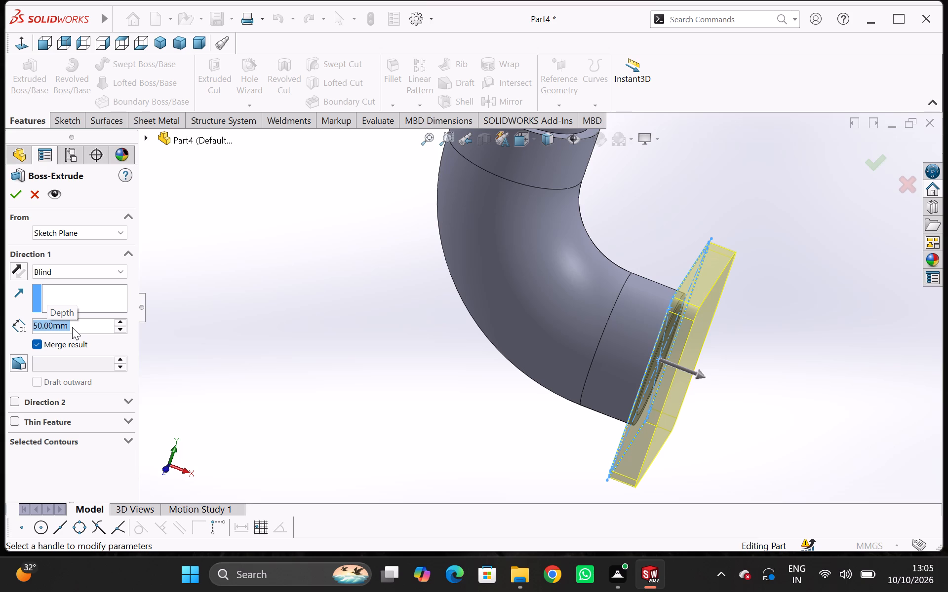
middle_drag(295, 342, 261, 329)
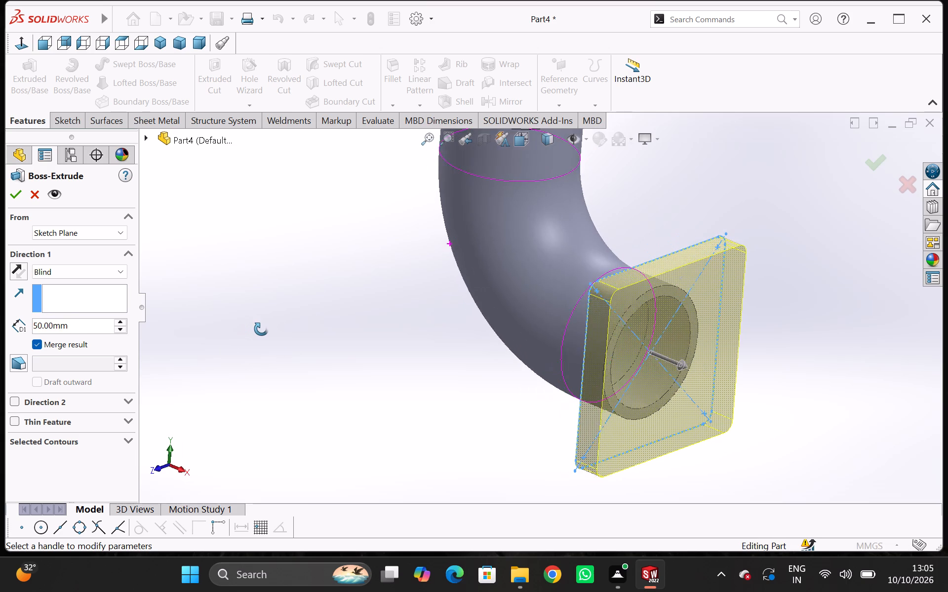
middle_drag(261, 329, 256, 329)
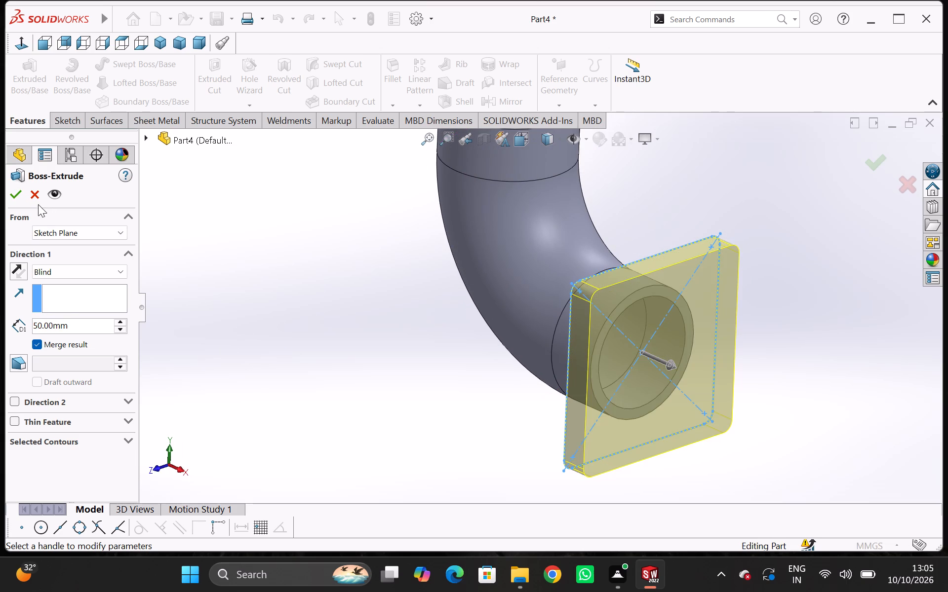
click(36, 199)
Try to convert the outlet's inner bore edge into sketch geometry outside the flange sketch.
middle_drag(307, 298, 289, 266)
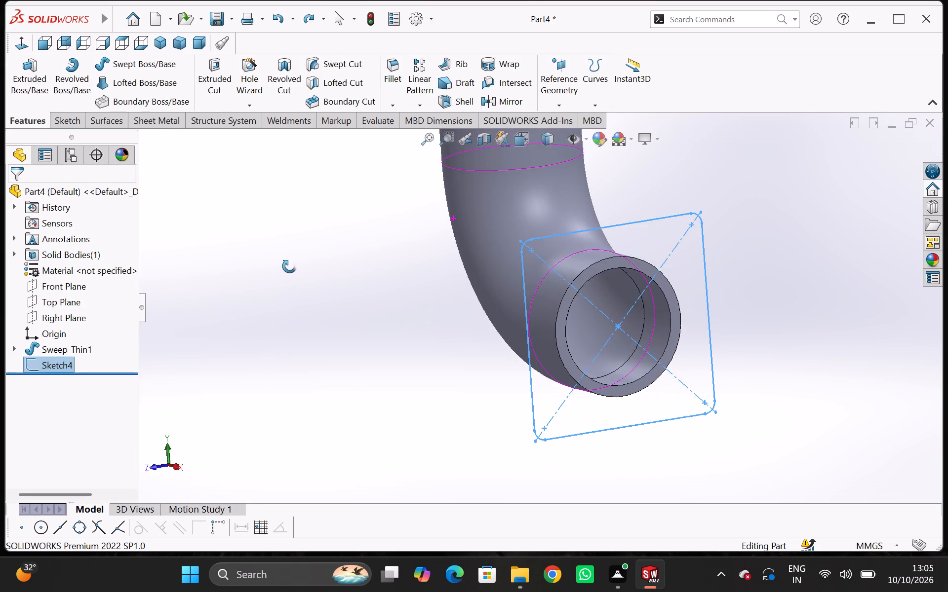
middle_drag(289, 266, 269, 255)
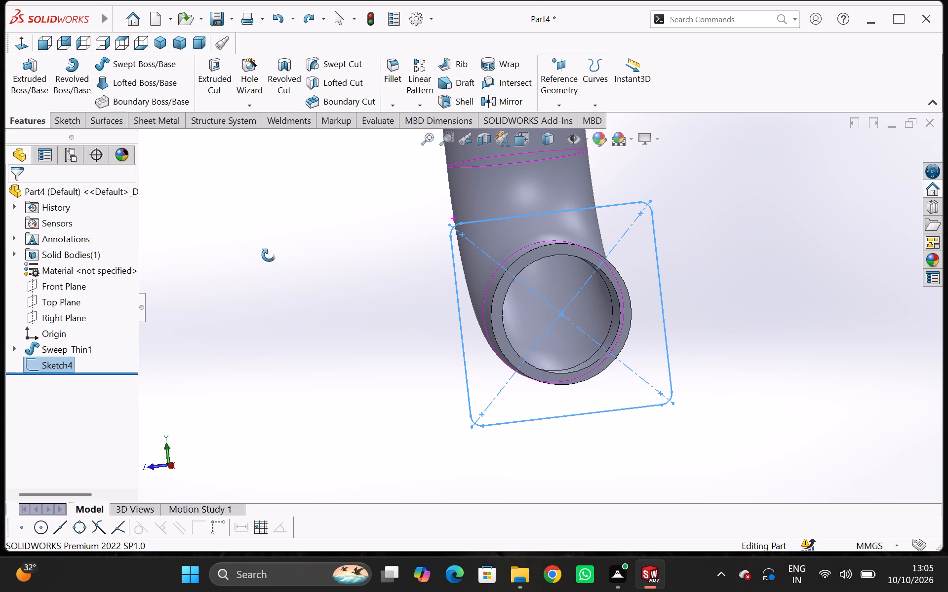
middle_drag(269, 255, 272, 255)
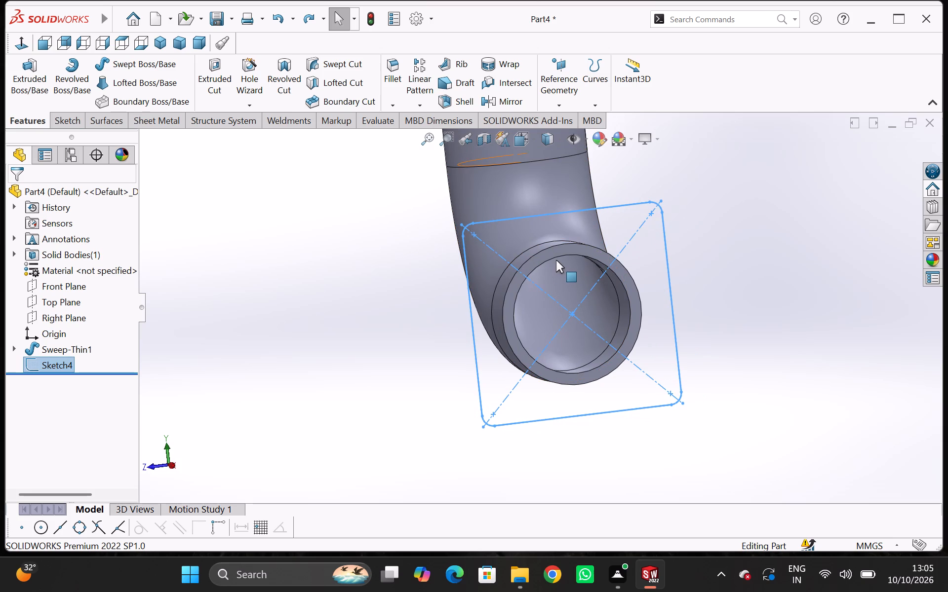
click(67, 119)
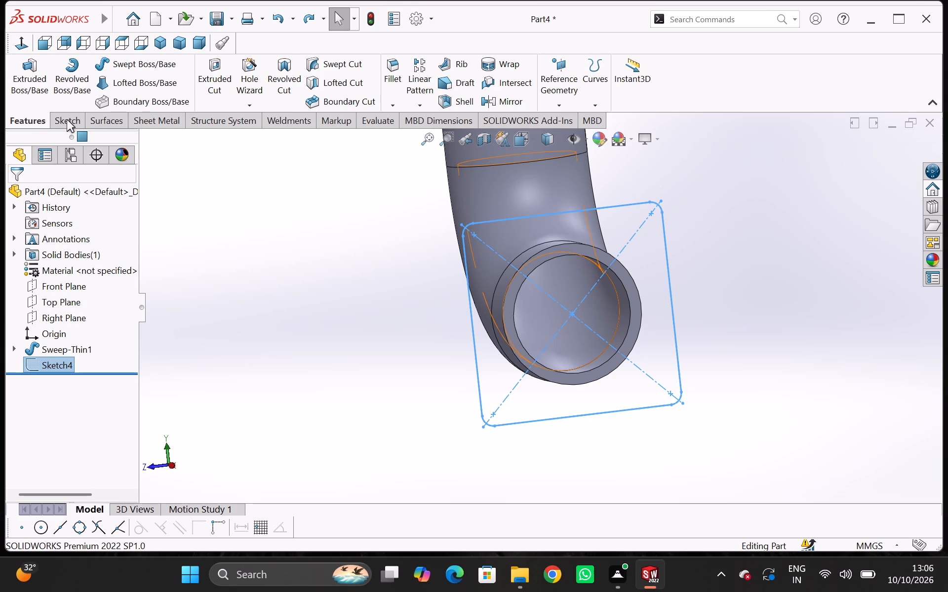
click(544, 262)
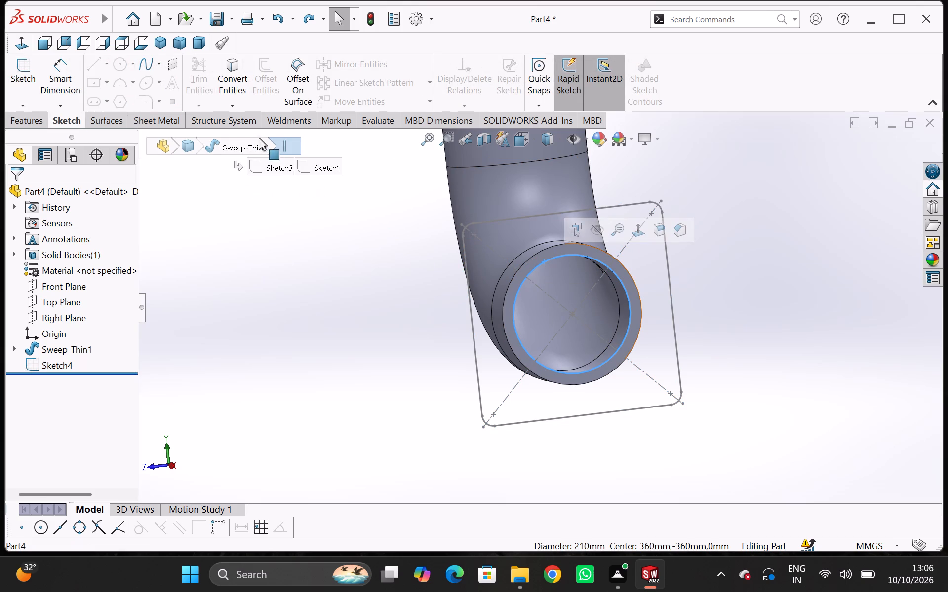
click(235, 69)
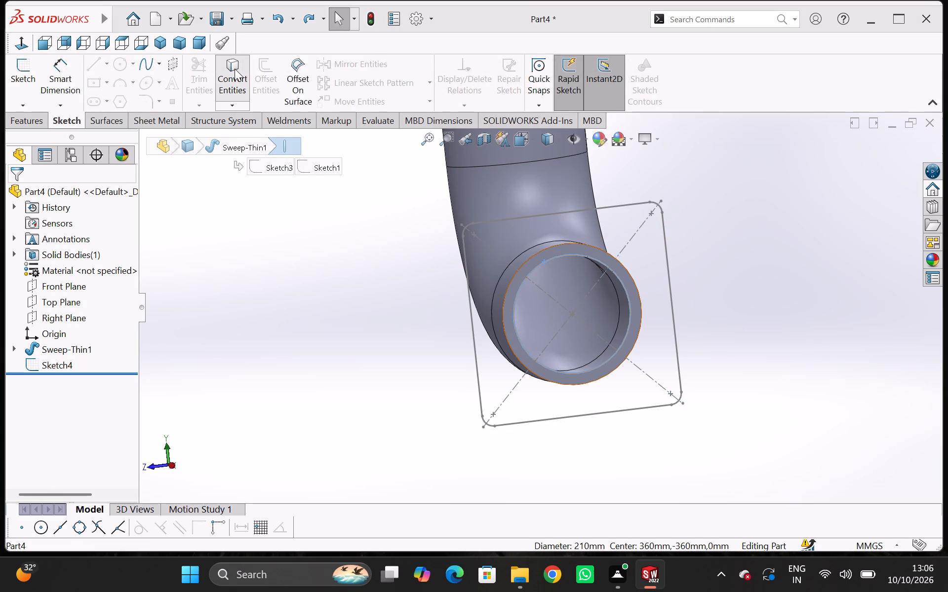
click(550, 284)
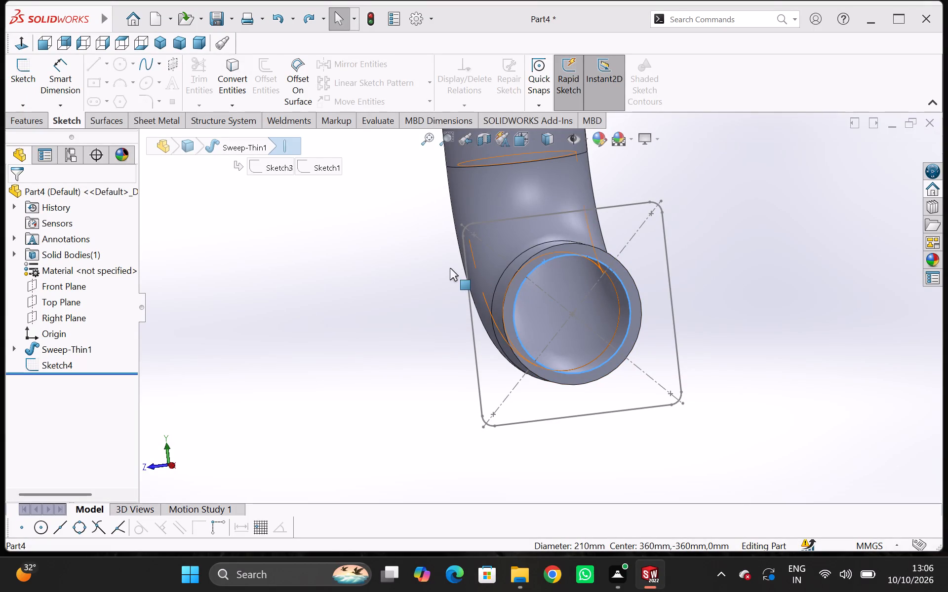
Return to editing the flange sketch, convert the outlet's inner bore edge into it, and exit the sketch.
key(ctrl+z)
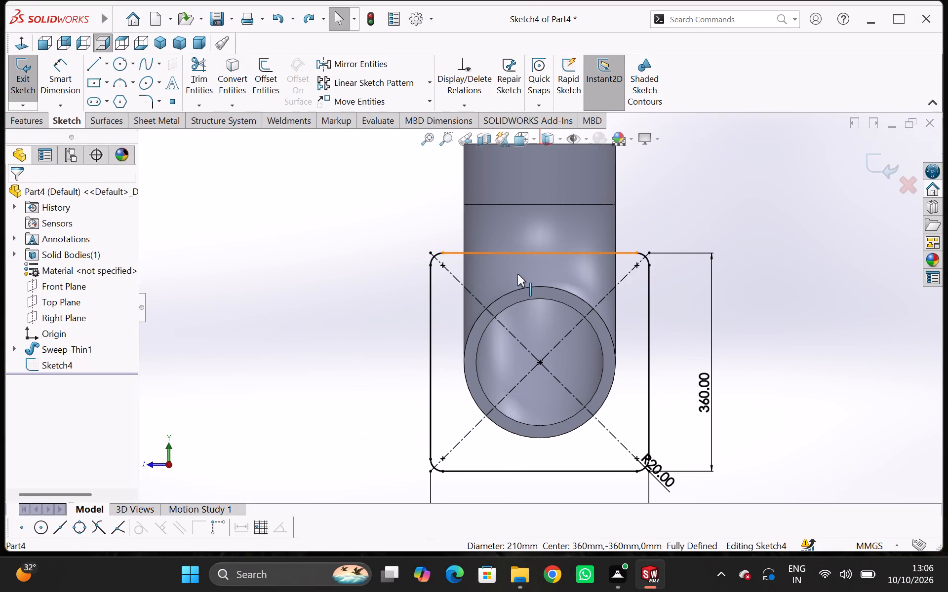
click(515, 304)
click(234, 64)
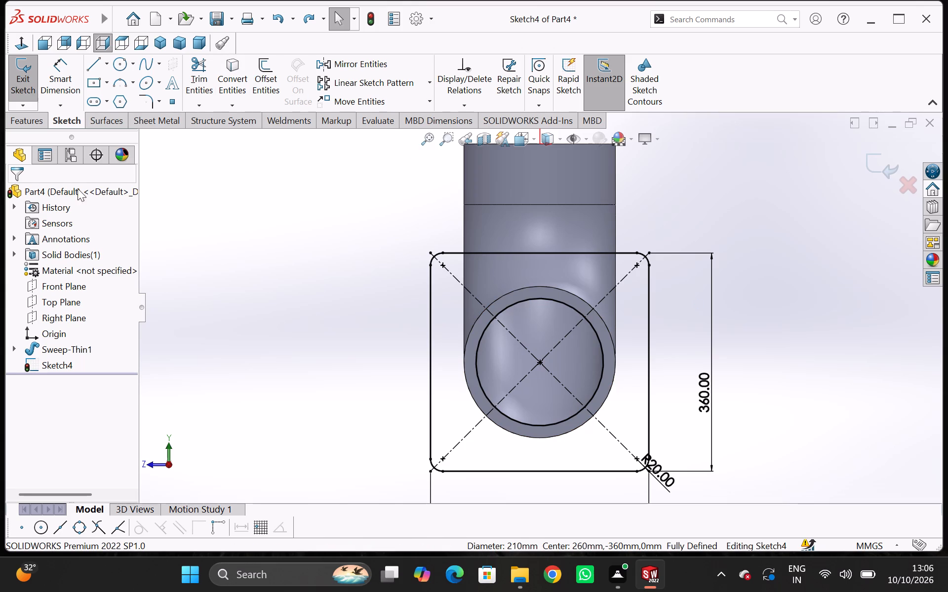
click(19, 82)
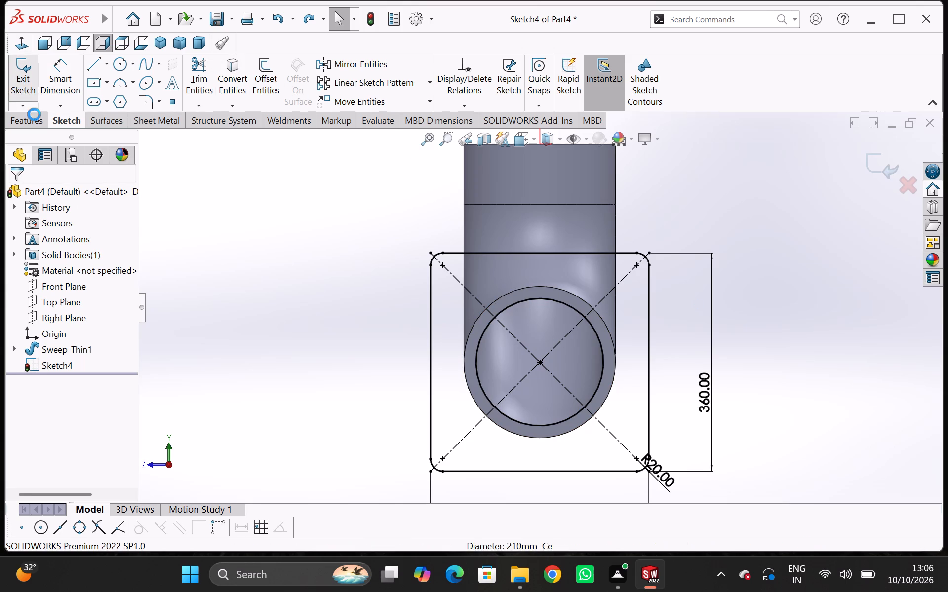
Start a boss extrude from the flange sketch, selecting the rounded square contour and adding the region picked inside the bore circle.
click(31, 125)
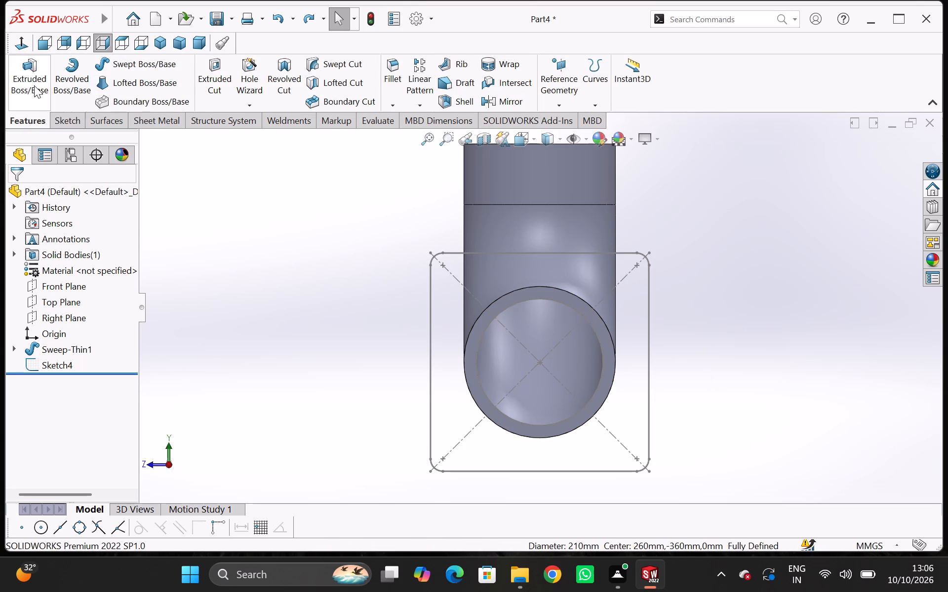
click(34, 85)
middle_drag(263, 197, 276, 202)
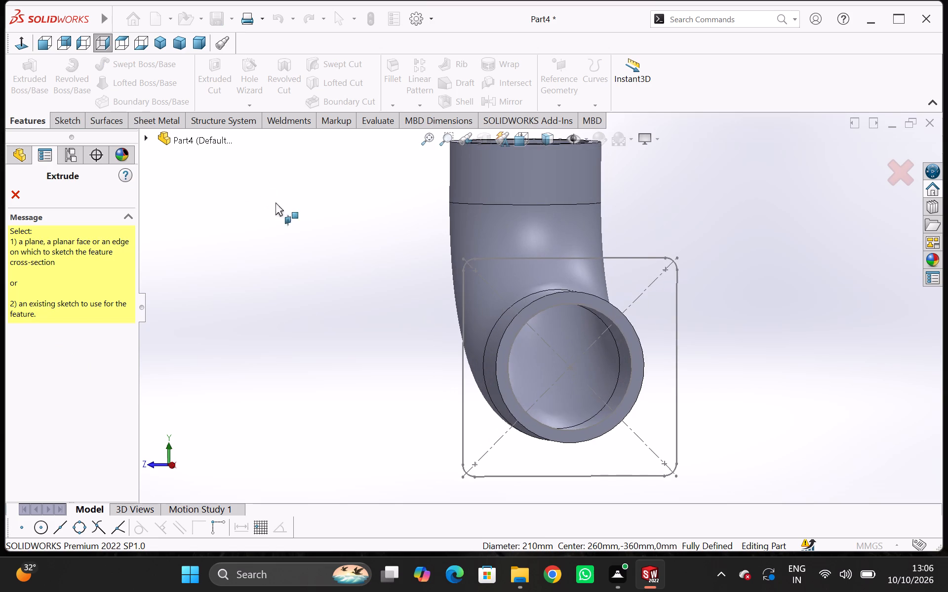
click(495, 259)
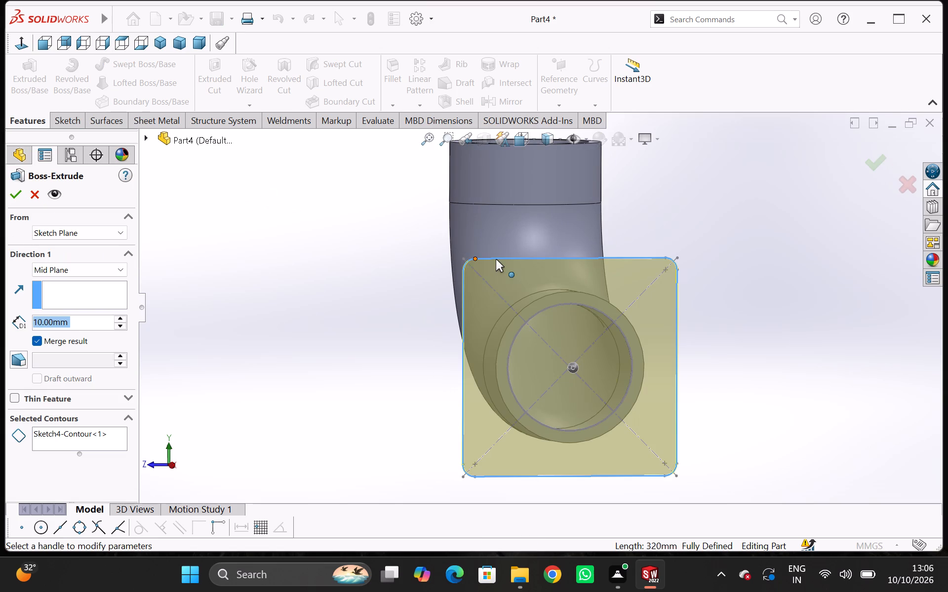
click(83, 439)
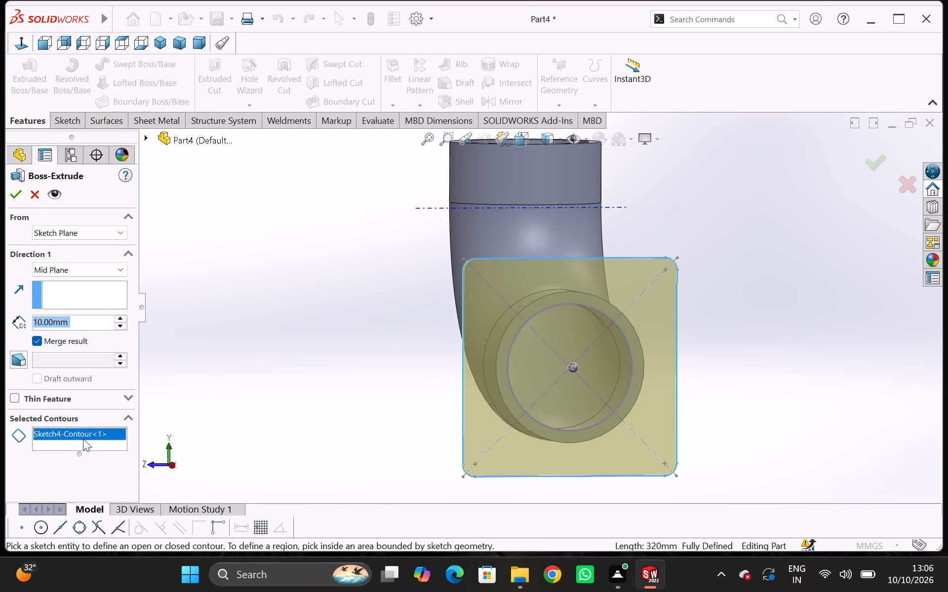
click(543, 367)
middle_drag(393, 385, 406, 399)
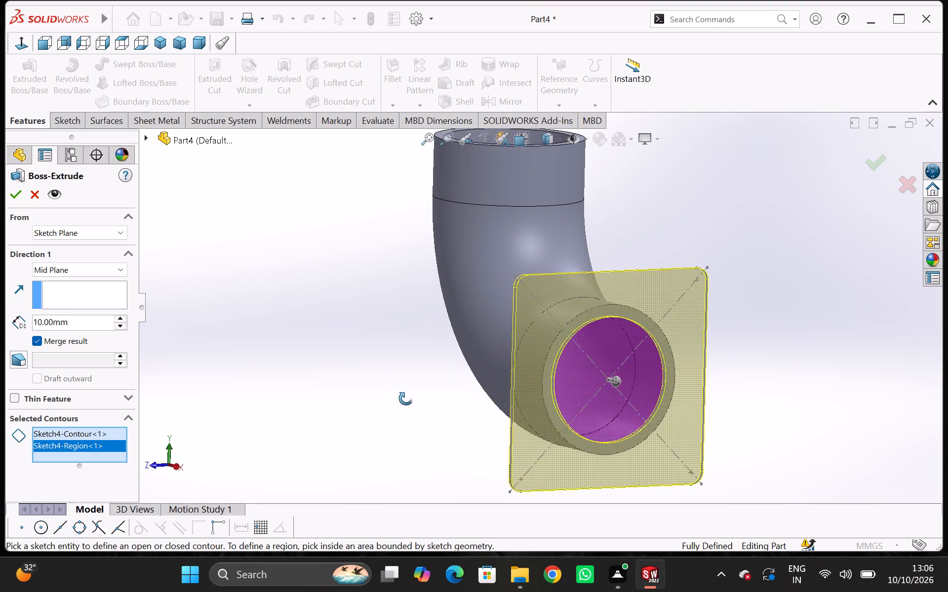
middle_drag(406, 399, 391, 364)
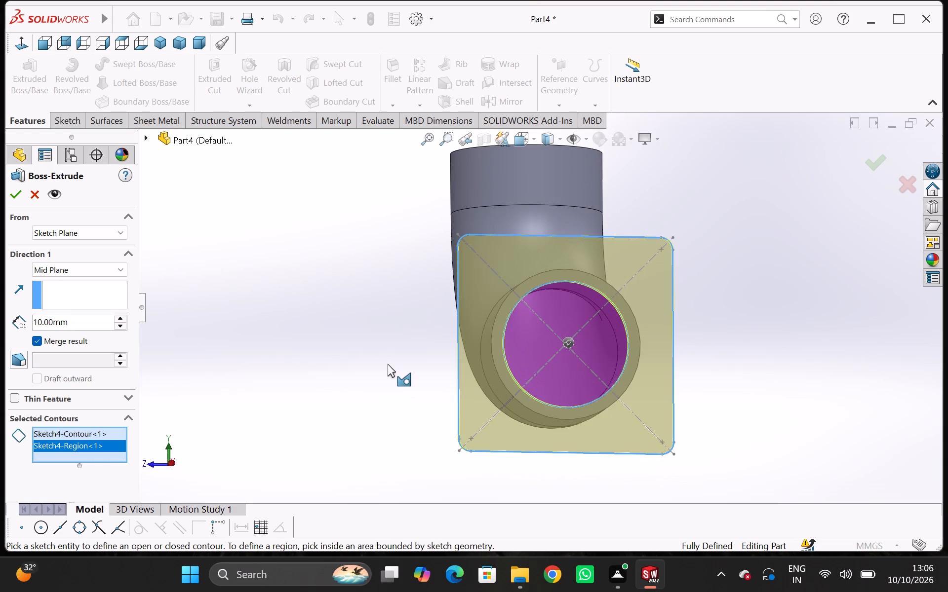
middle_drag(345, 336, 399, 371)
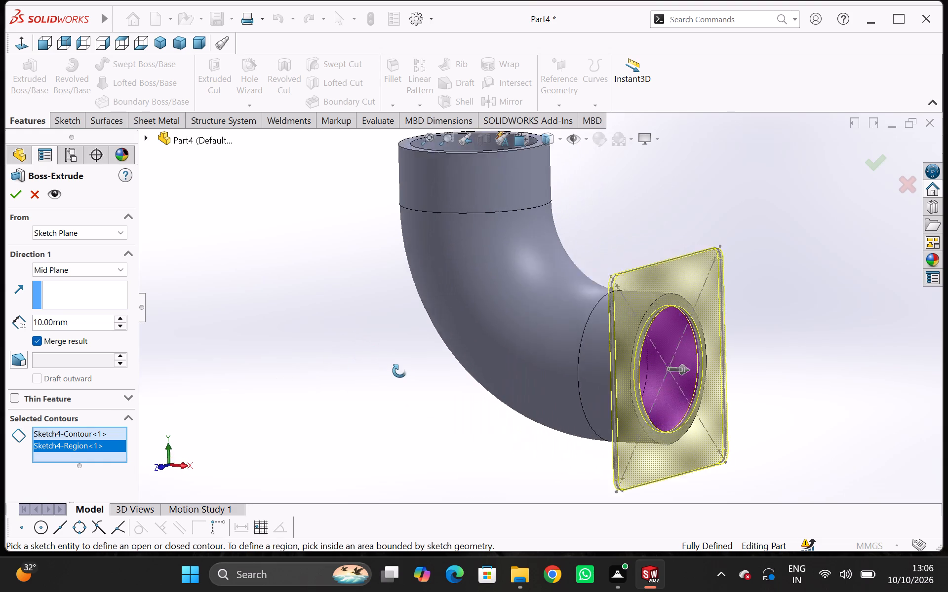
middle_drag(399, 371, 424, 376)
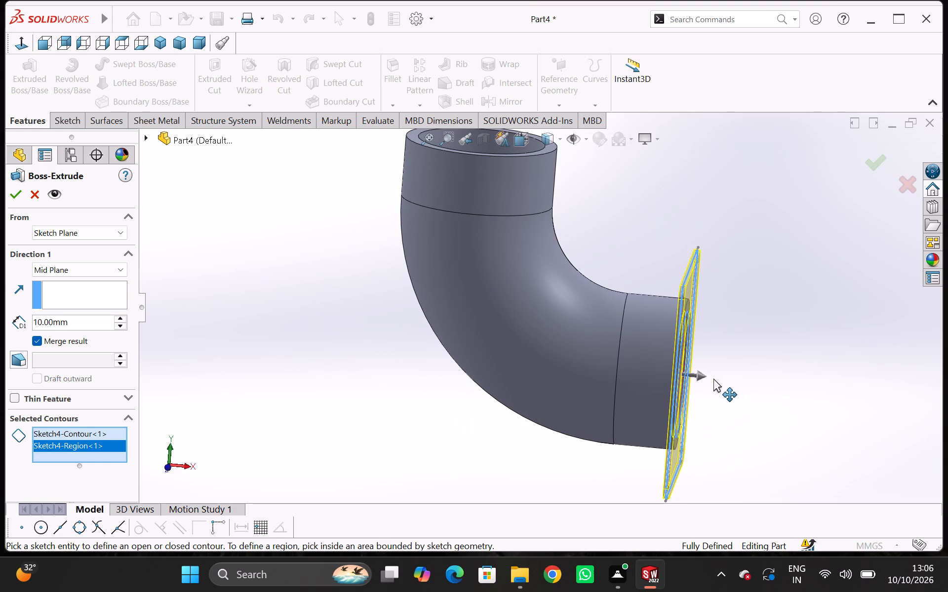
Extrude the flange contours as a Blind boss 50 mm deep, outward from the pipe outlet, merged with the pipe.
drag(707, 373, 740, 384)
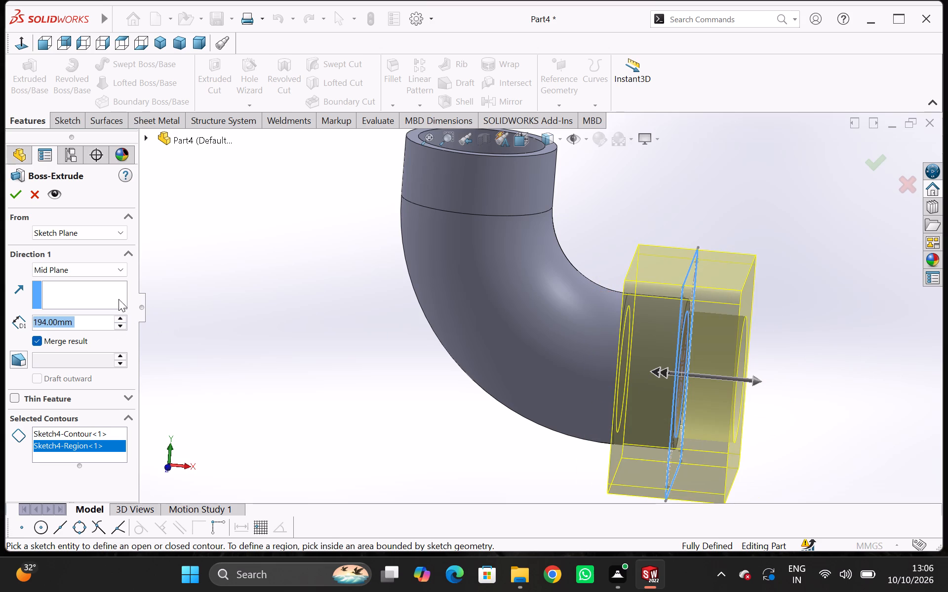
click(106, 266)
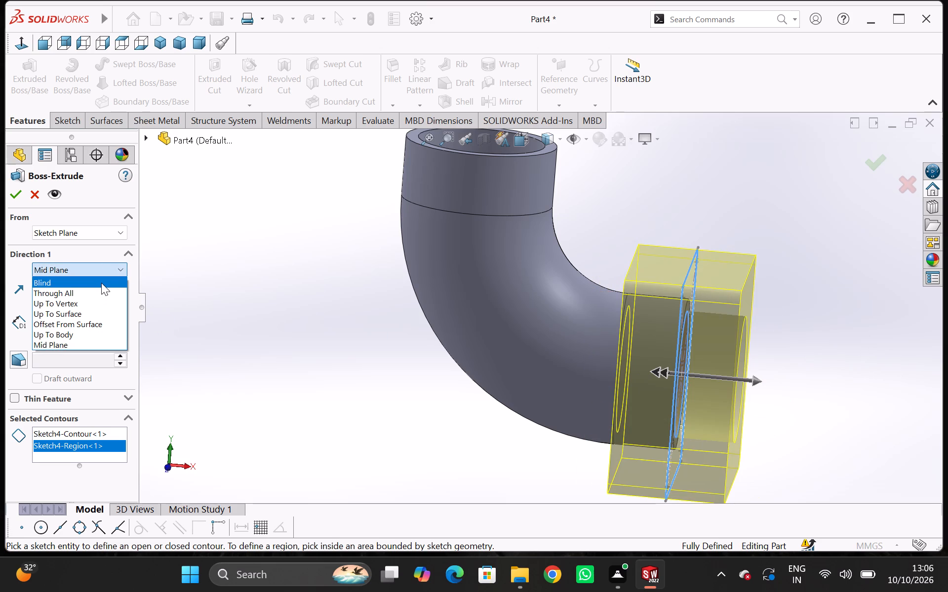
click(95, 280)
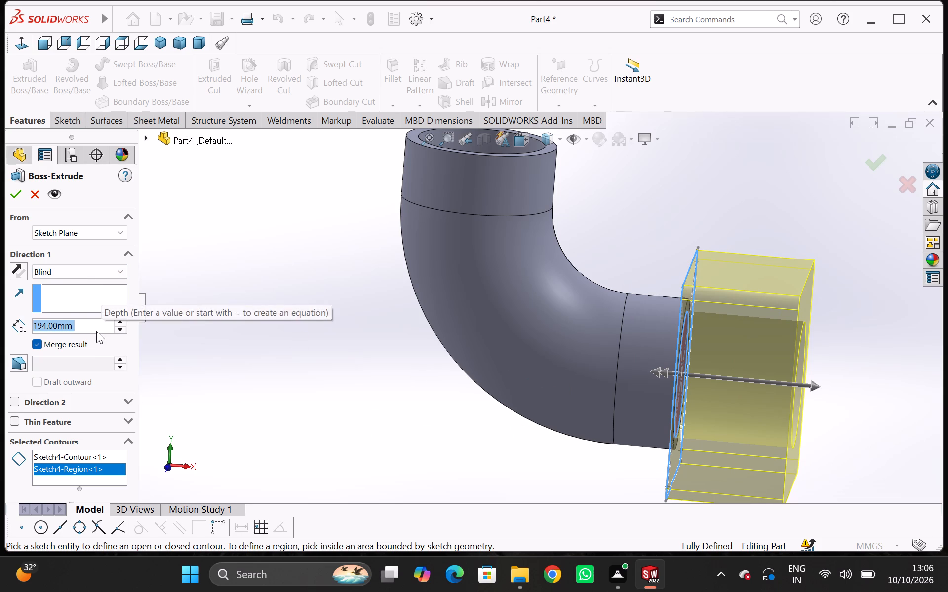
text(50)
key(Return)
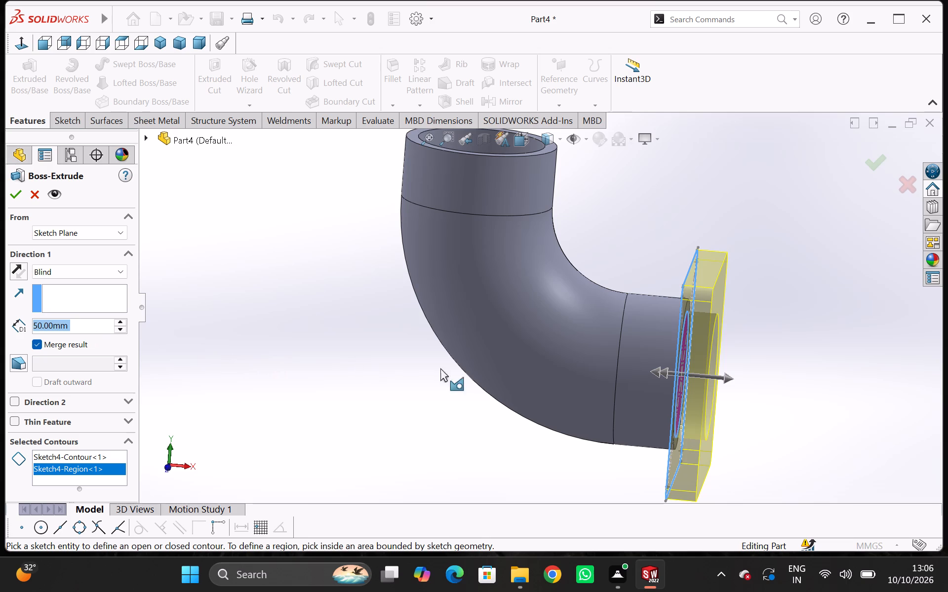
scroll(776, 418, down, 2)
scroll(776, 418, up, 3)
middle_drag(767, 403, 719, 402)
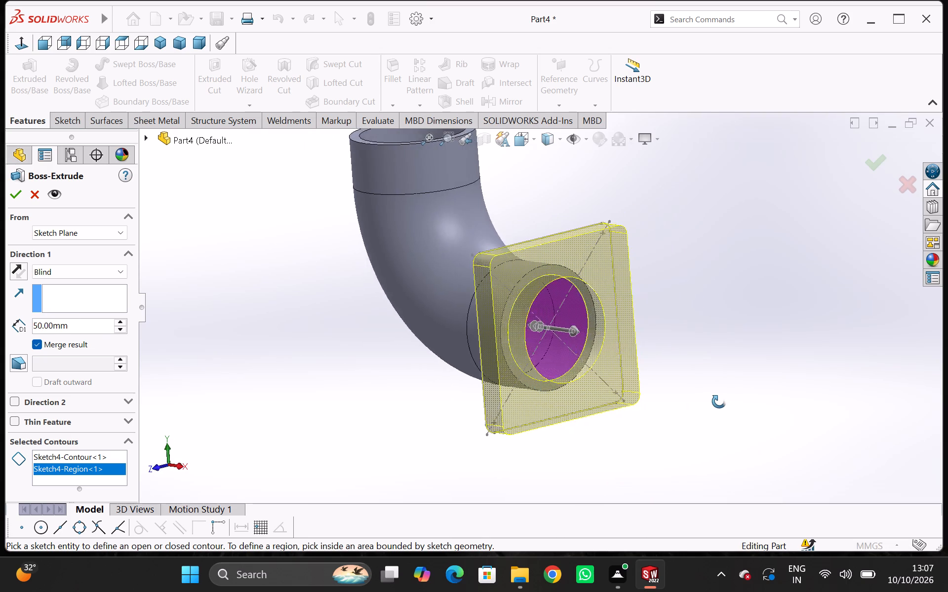
middle_drag(719, 402, 705, 359)
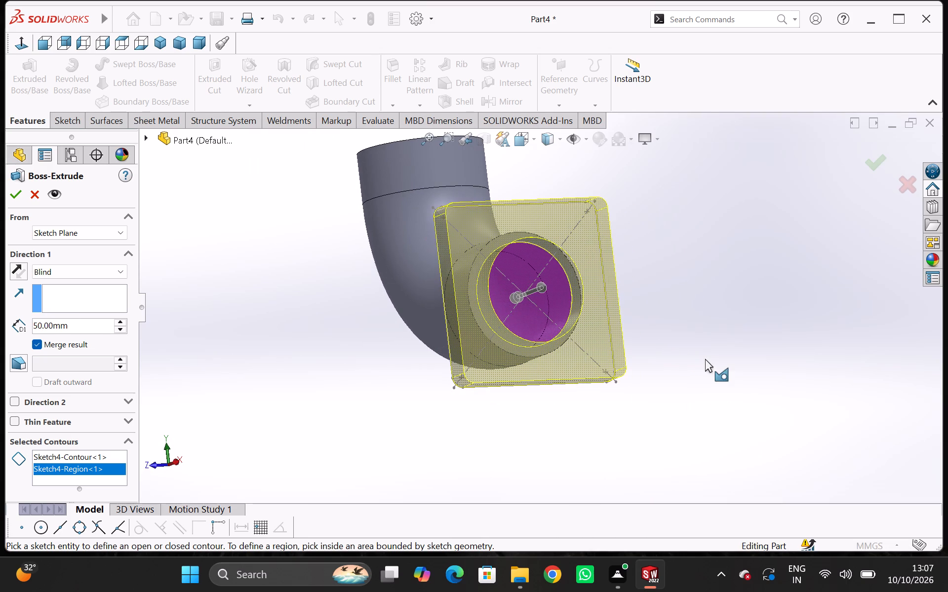
click(14, 191)
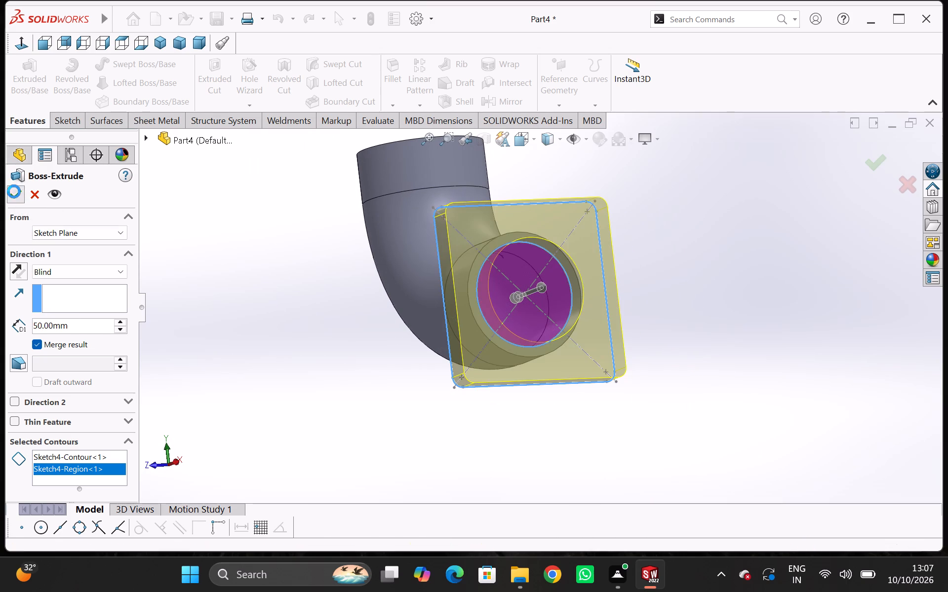
Start a new sketch on the square flange's outer face.
middle_drag(329, 291, 286, 319)
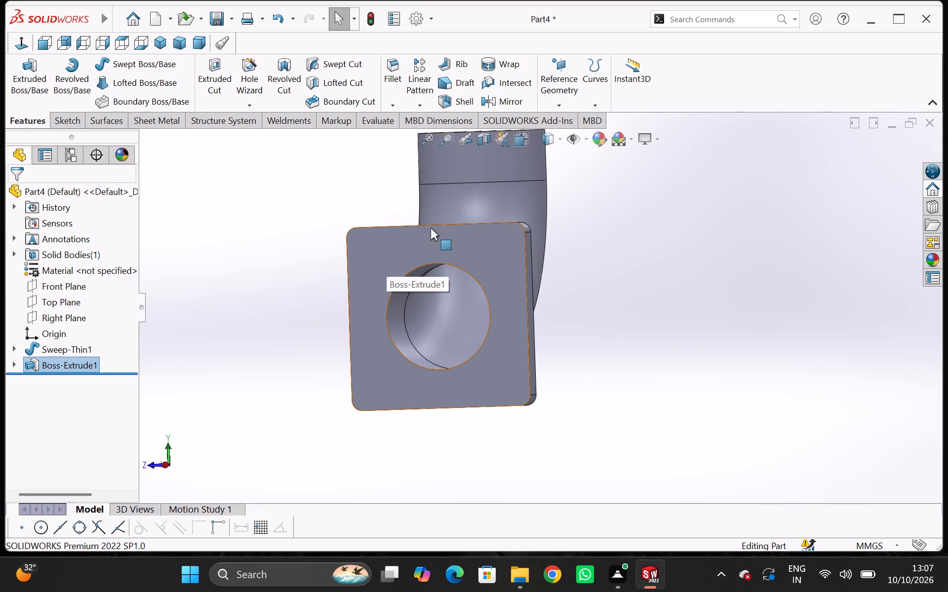
scroll(463, 233, down, 3)
scroll(708, 297, up, 5)
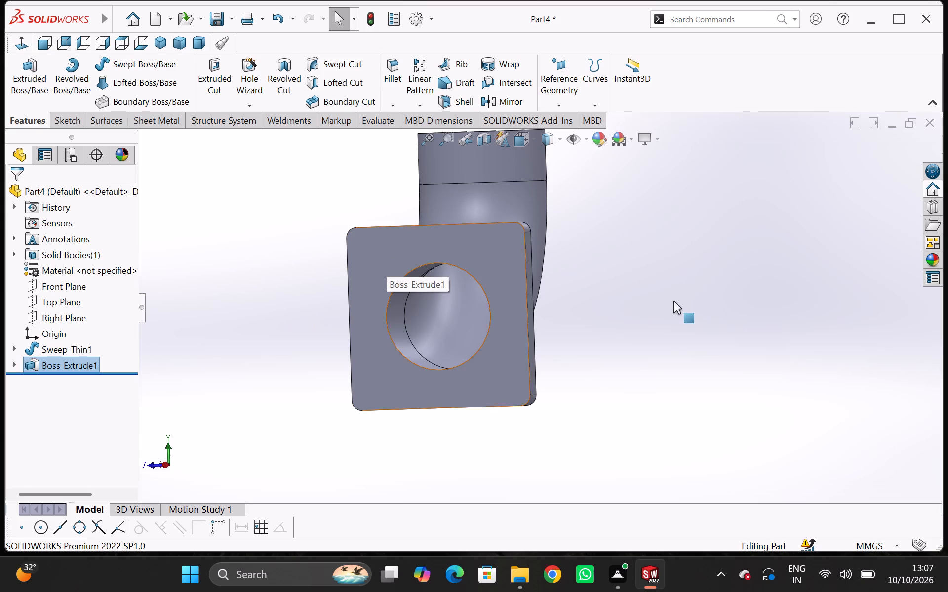
scroll(673, 301, up, 2)
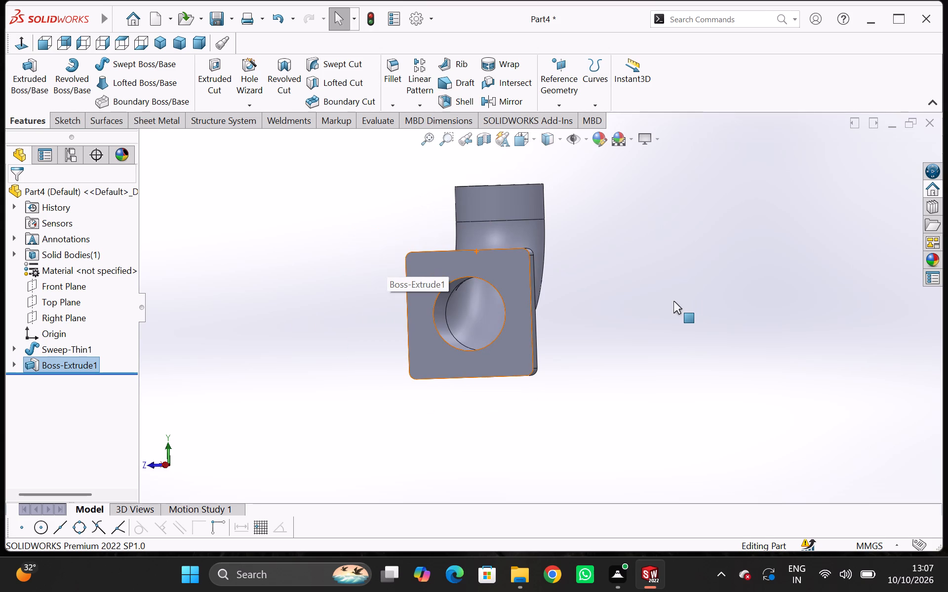
click(513, 310)
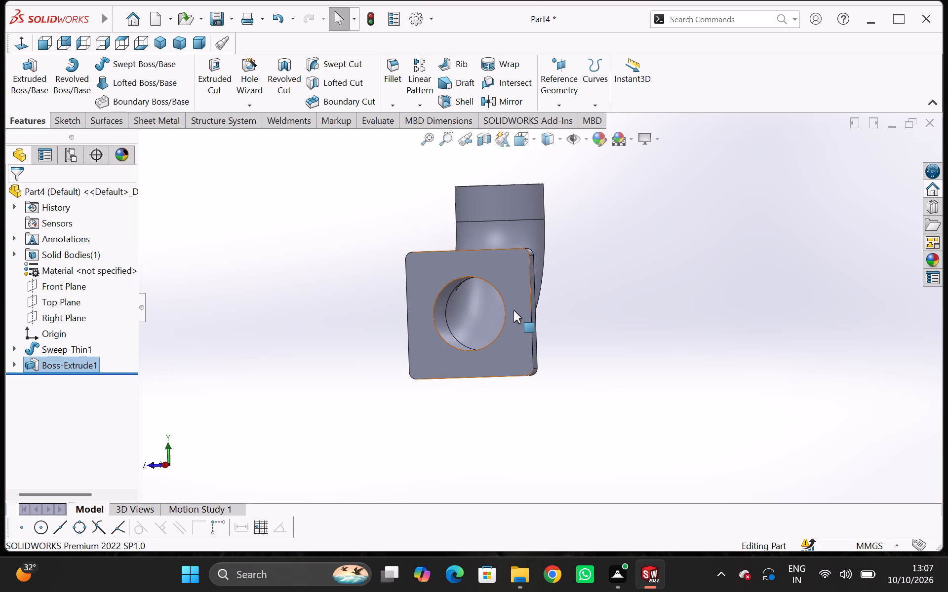
click(573, 277)
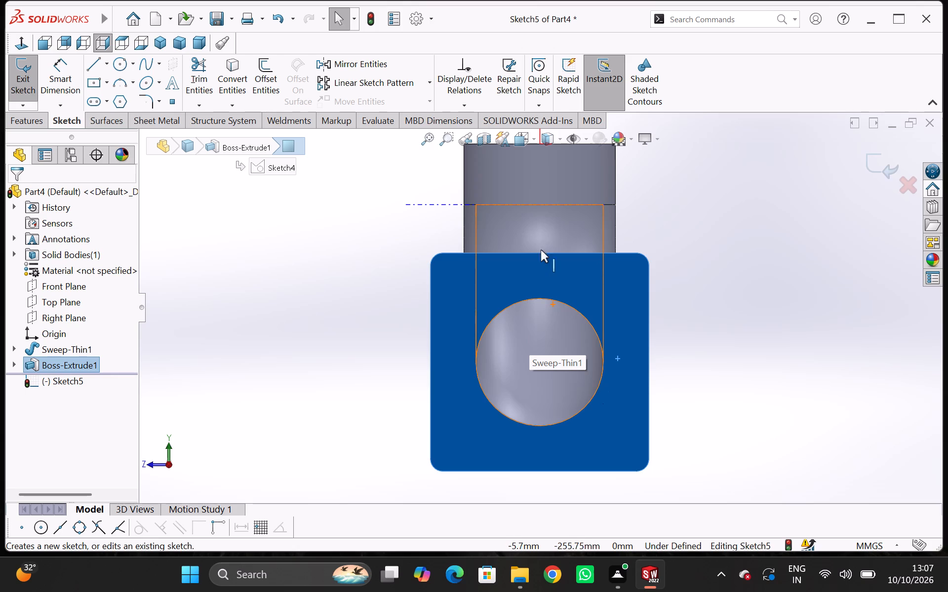
Sketch a circle of about 24 mm radius inside the flange face's upper-left corner.
click(121, 67)
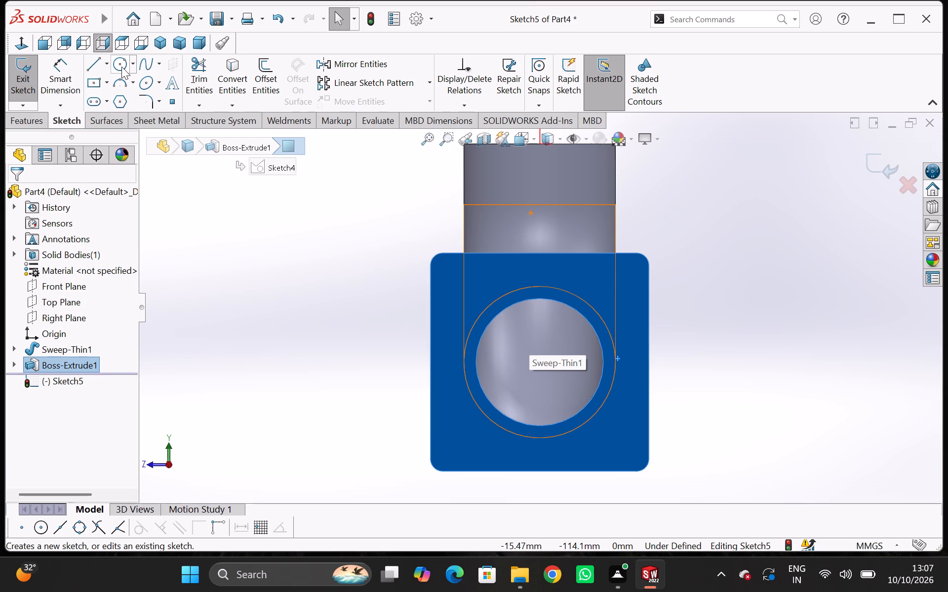
click(124, 67)
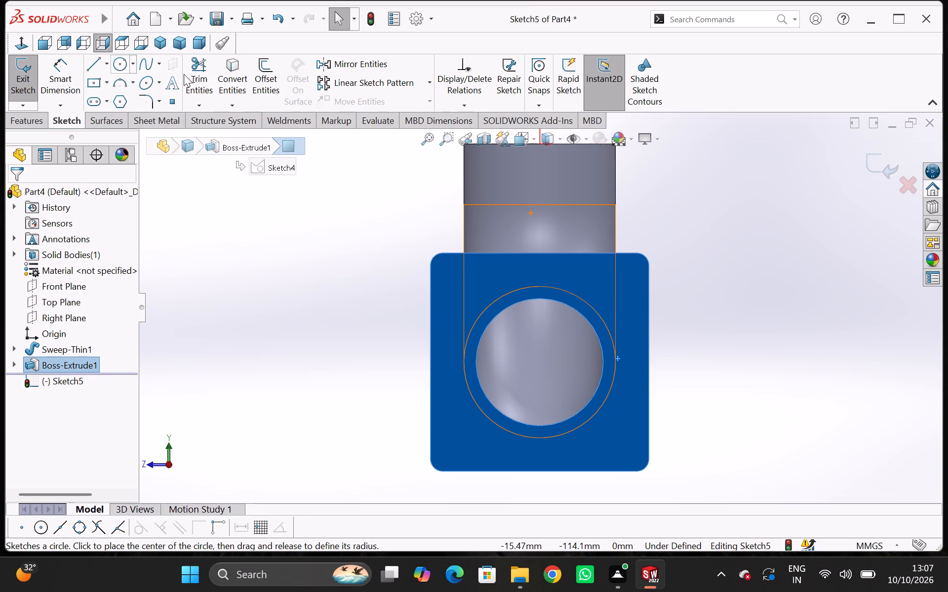
click(120, 65)
click(120, 65)
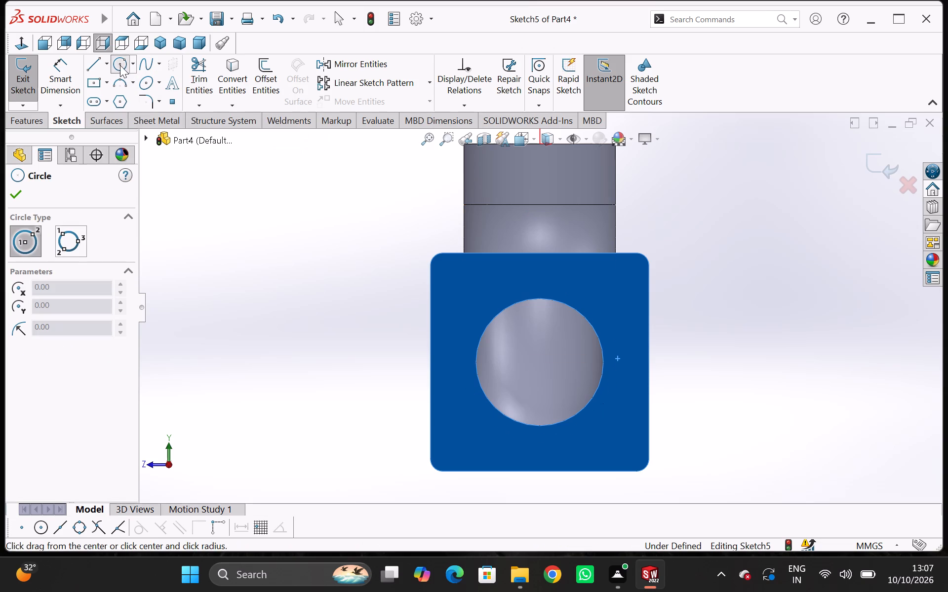
click(454, 277)
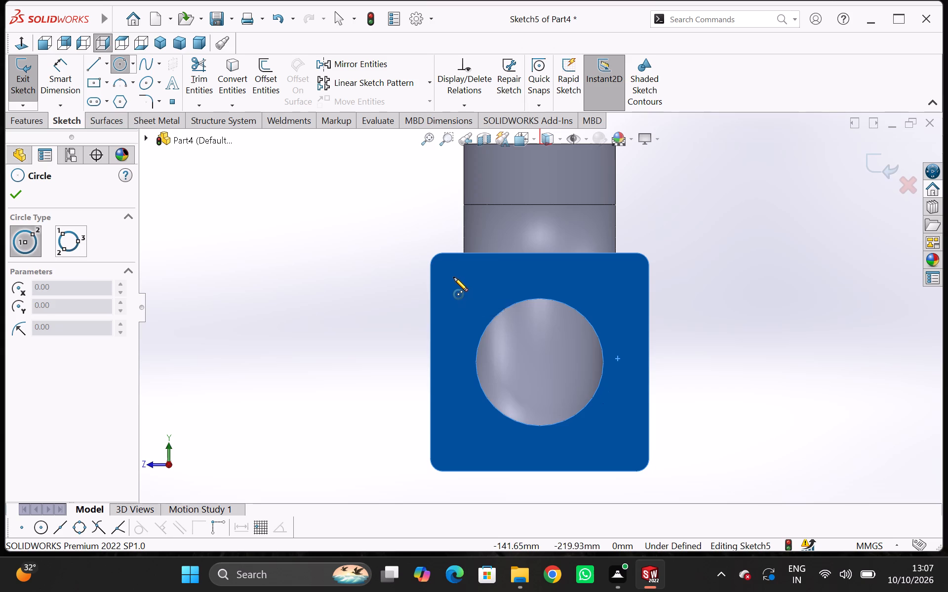
click(465, 287)
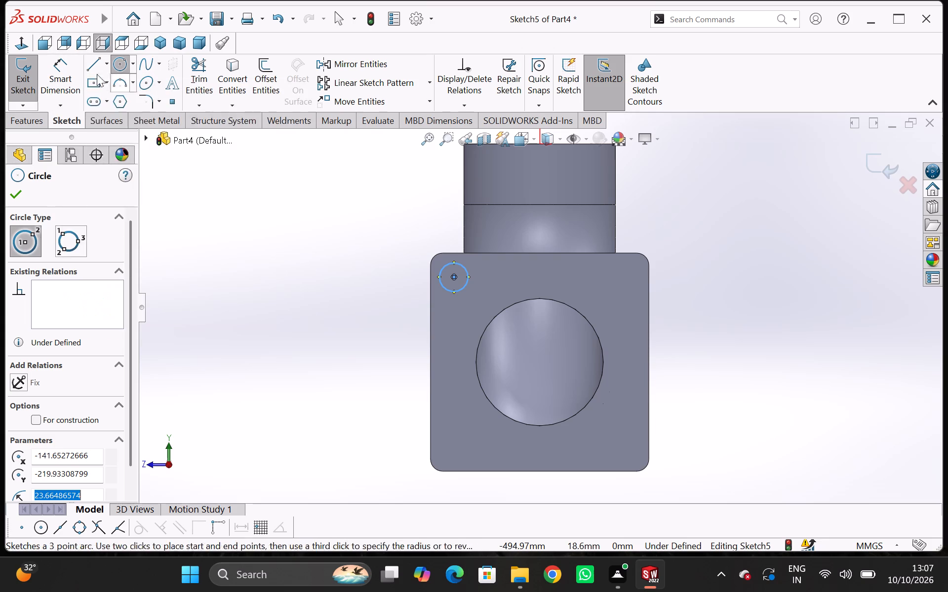
Dimension the corner circle's diameter as 60 mm.
click(60, 81)
click(461, 266)
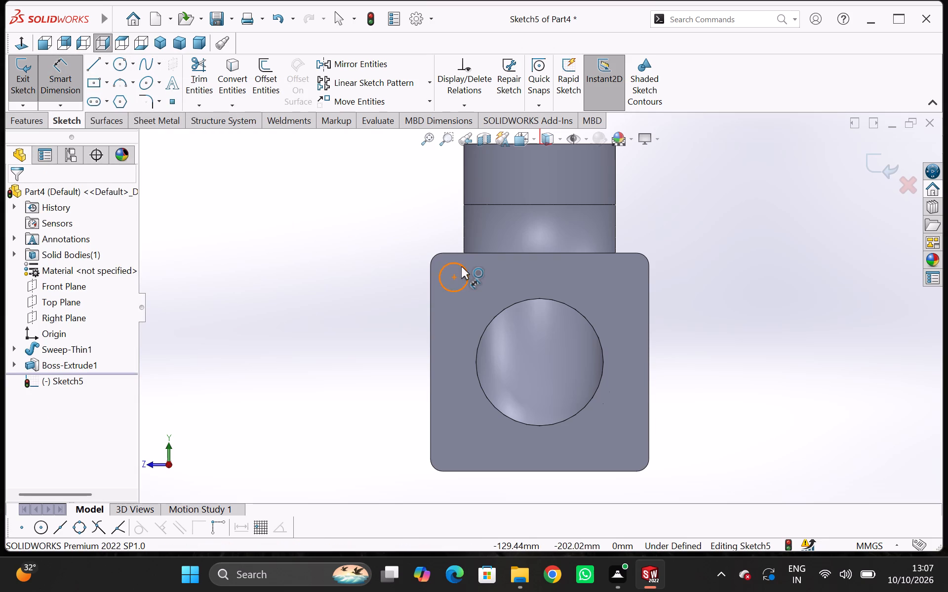
click(355, 261)
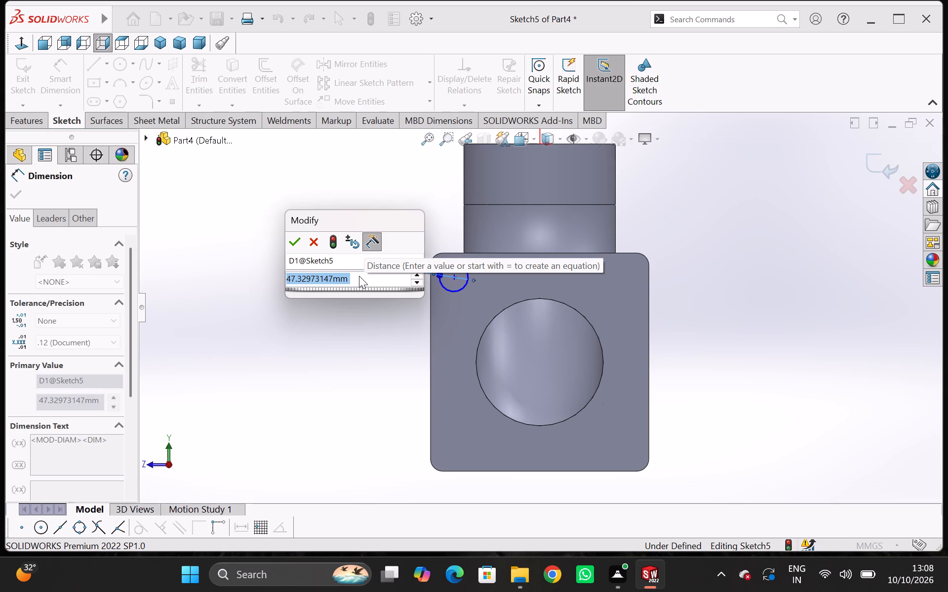
text(60)
key(Return)
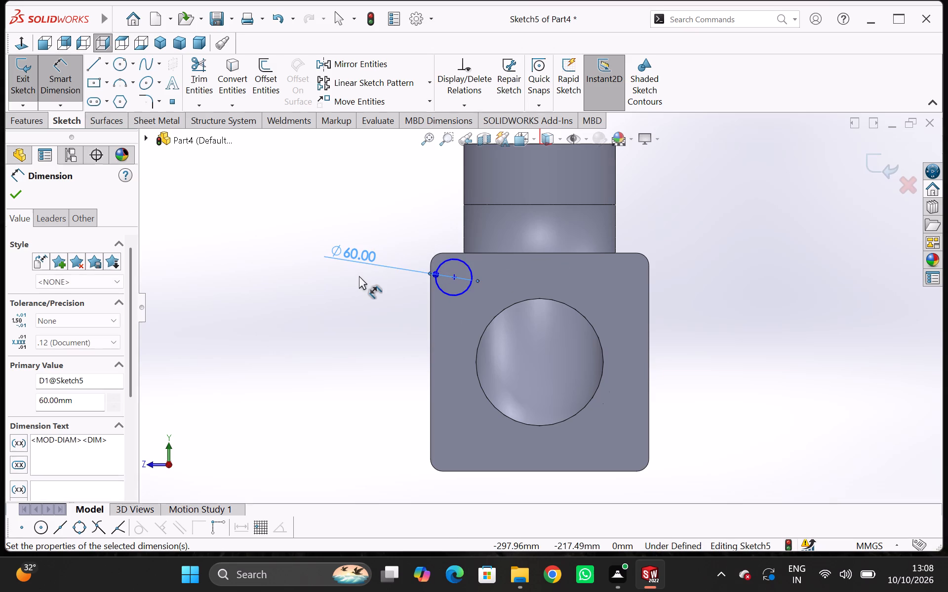
Dimension the corner circle's centre 50 mm from the flange's left vertical edge.
click(455, 276)
click(429, 286)
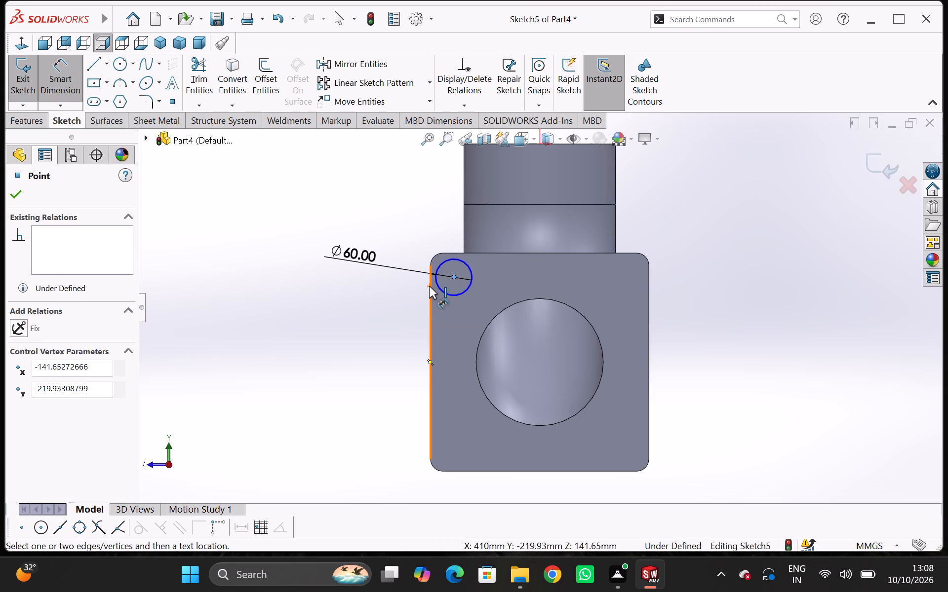
click(419, 213)
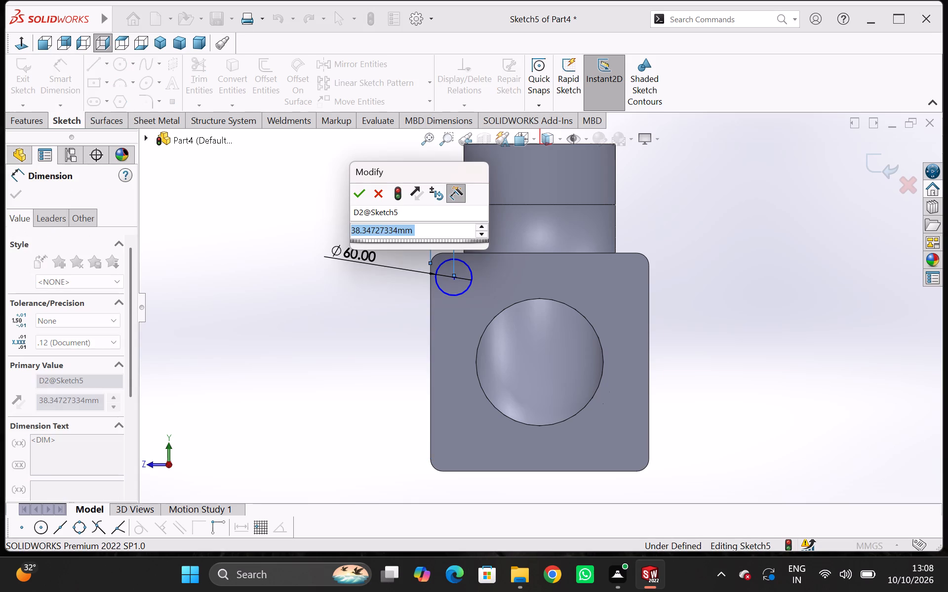
text(50)
key(Return)
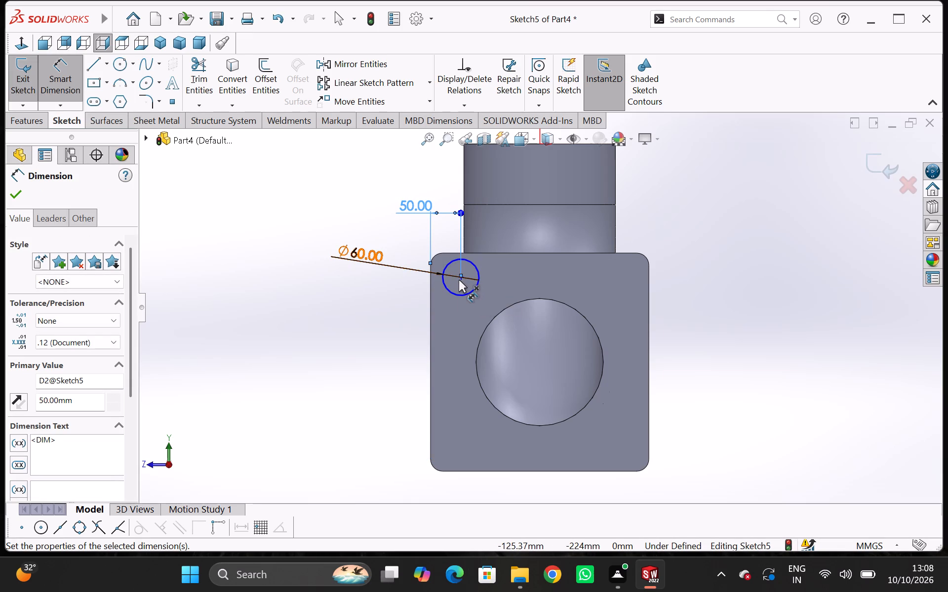
Dimension the corner circle's centre 50 mm from the flange's upper horizontal edge.
scroll(460, 279, down, 6)
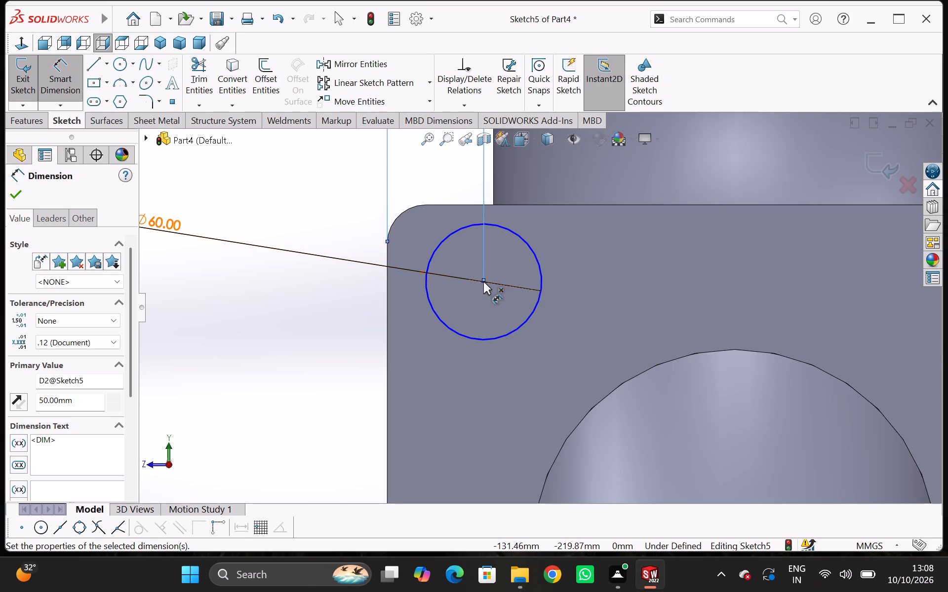
click(386, 305)
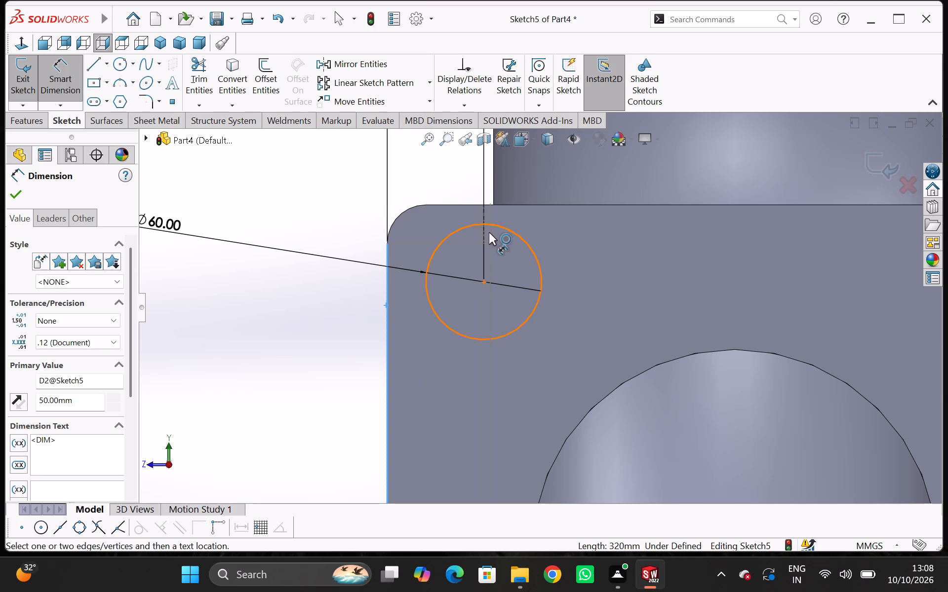
key(Escape)
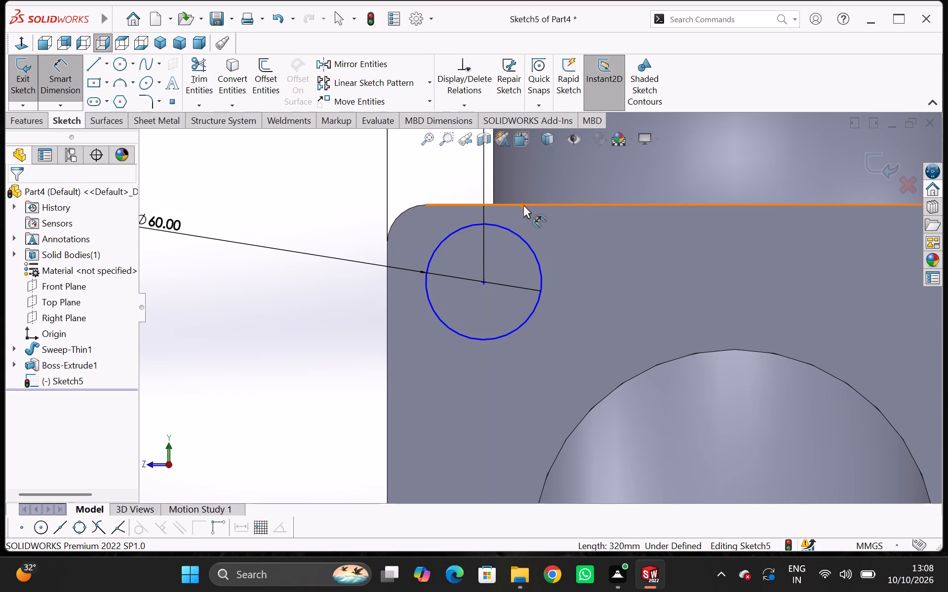
click(494, 206)
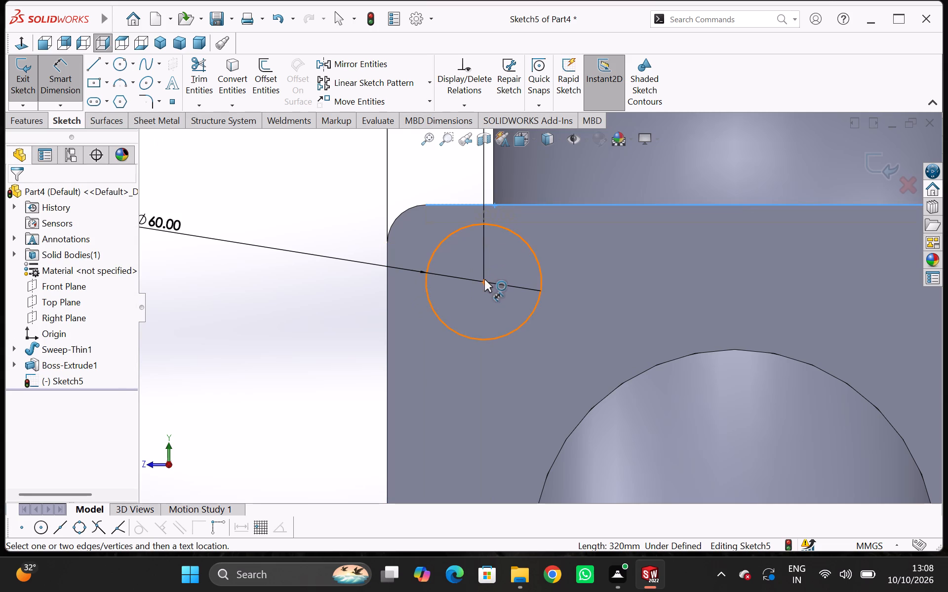
click(482, 283)
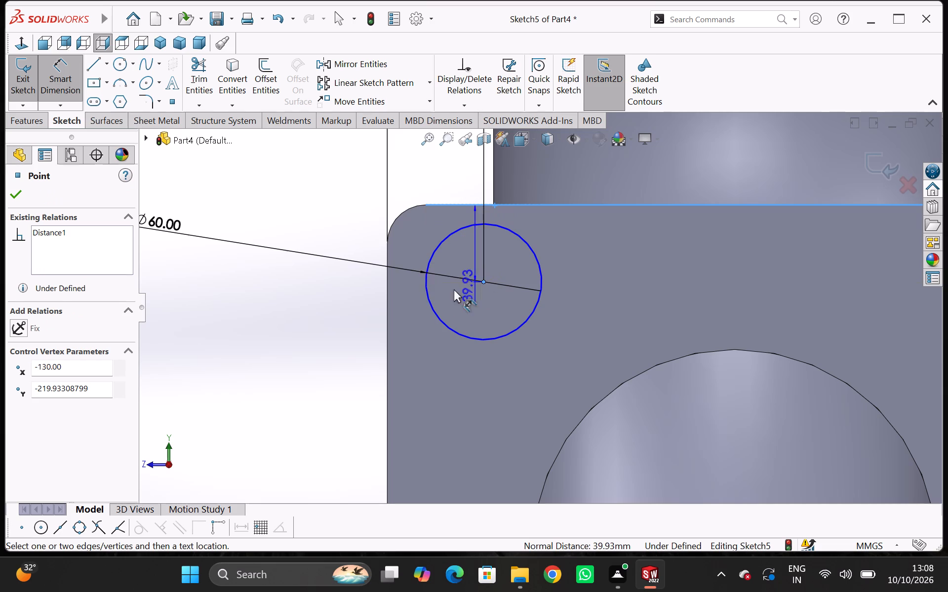
click(349, 293)
text(50)
key(Return)
Start a linear sketch pattern with two instances in Direction 1, using the flange's upper edge as the direction reference.
scroll(376, 293, down, 3)
scroll(403, 293, up, 2)
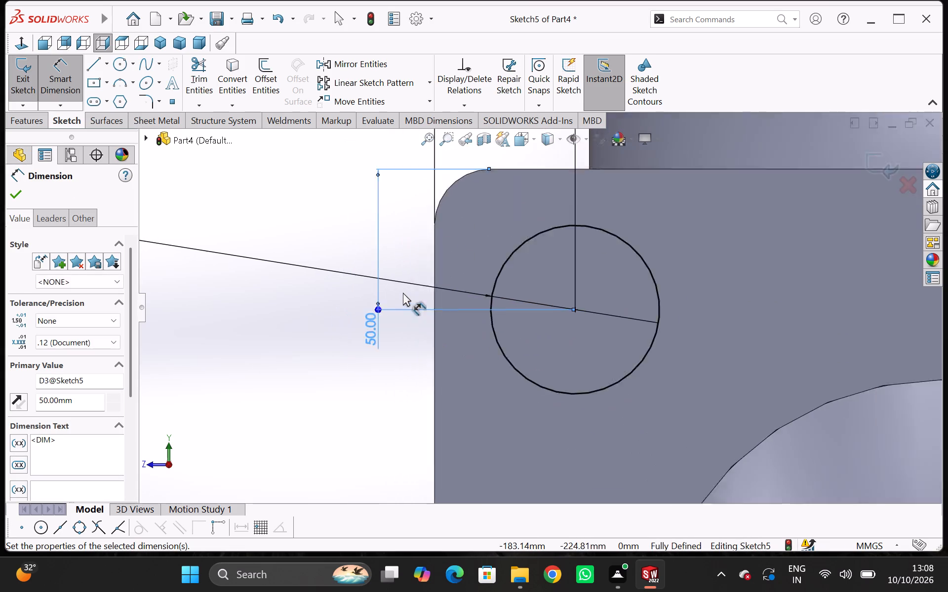
scroll(403, 293, up, 2)
scroll(489, 324, up, 3)
scroll(617, 346, up, 3)
middle_drag(418, 359, 447, 369)
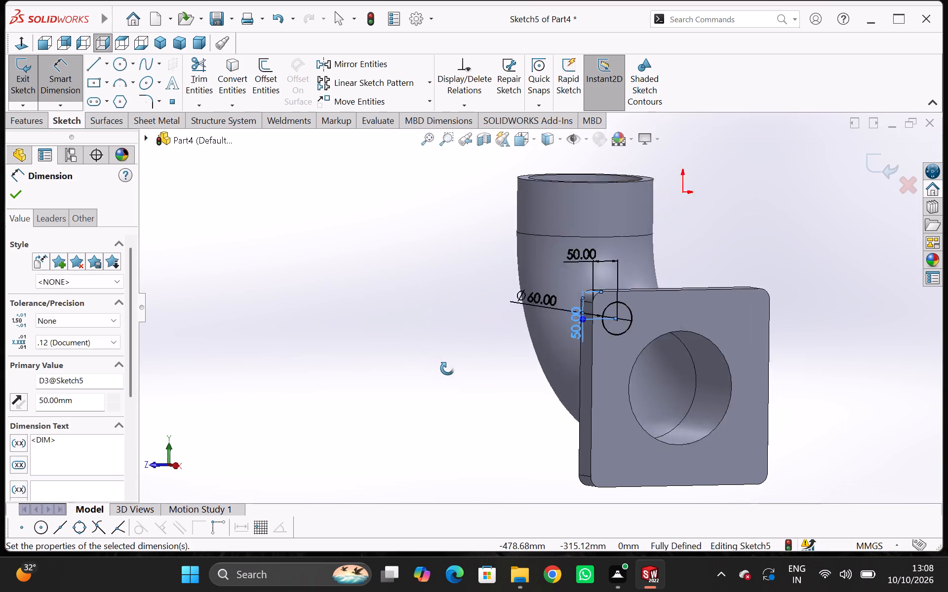
middle_drag(447, 369, 416, 357)
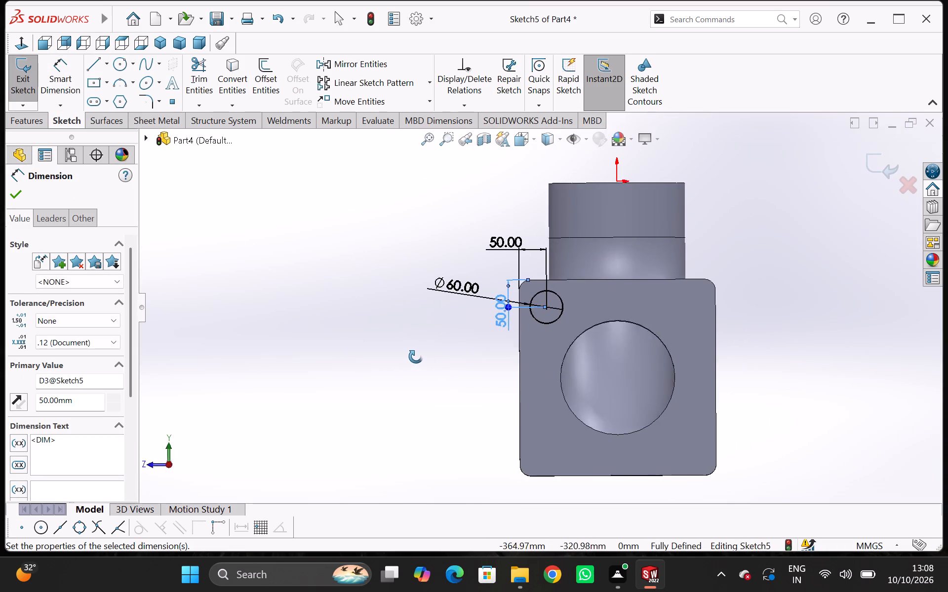
middle_drag(416, 357, 428, 349)
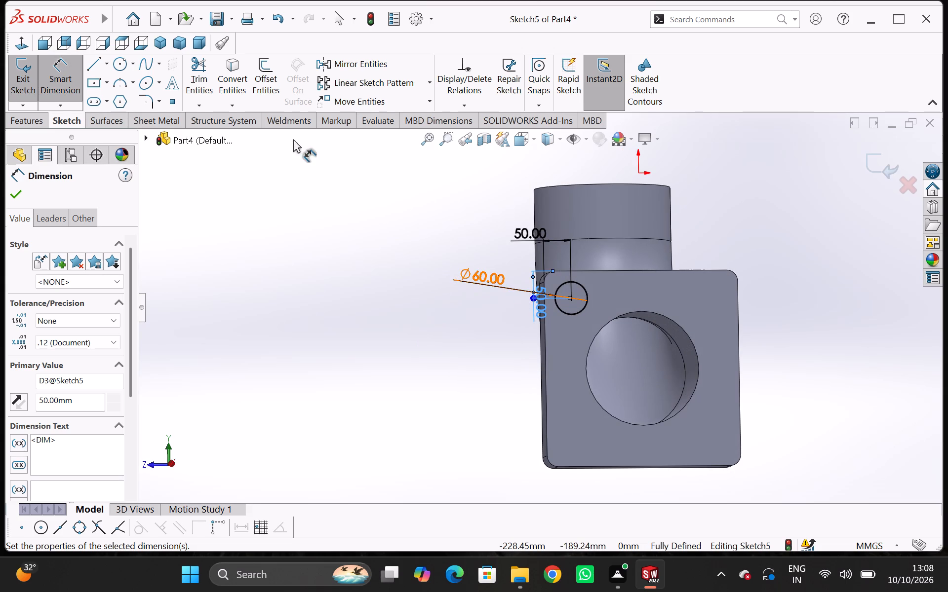
click(384, 80)
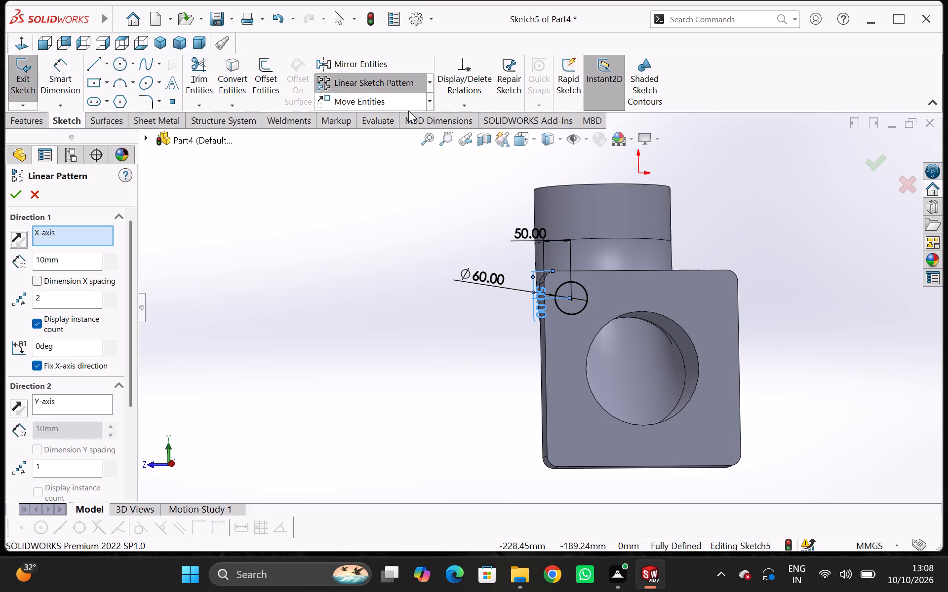
click(585, 288)
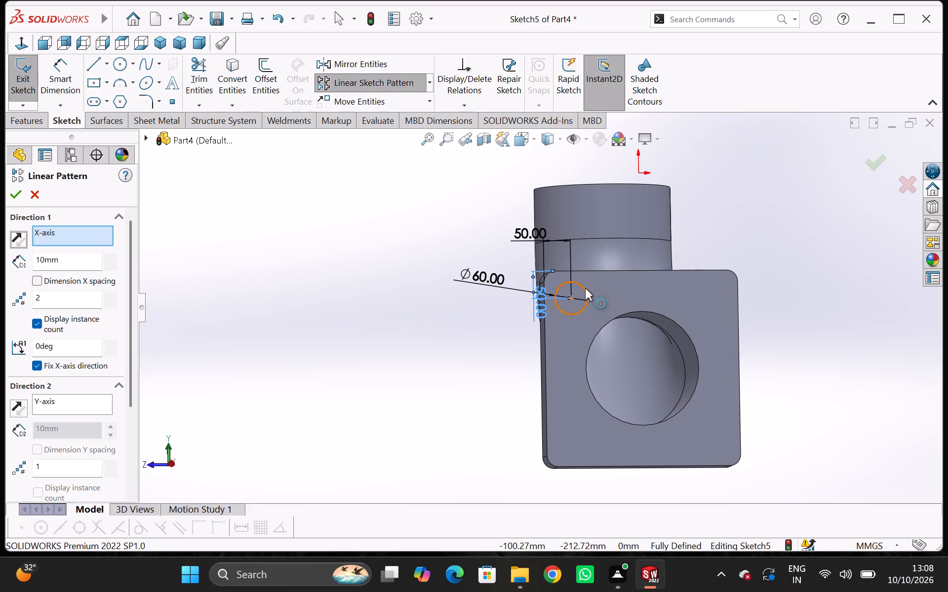
click(583, 287)
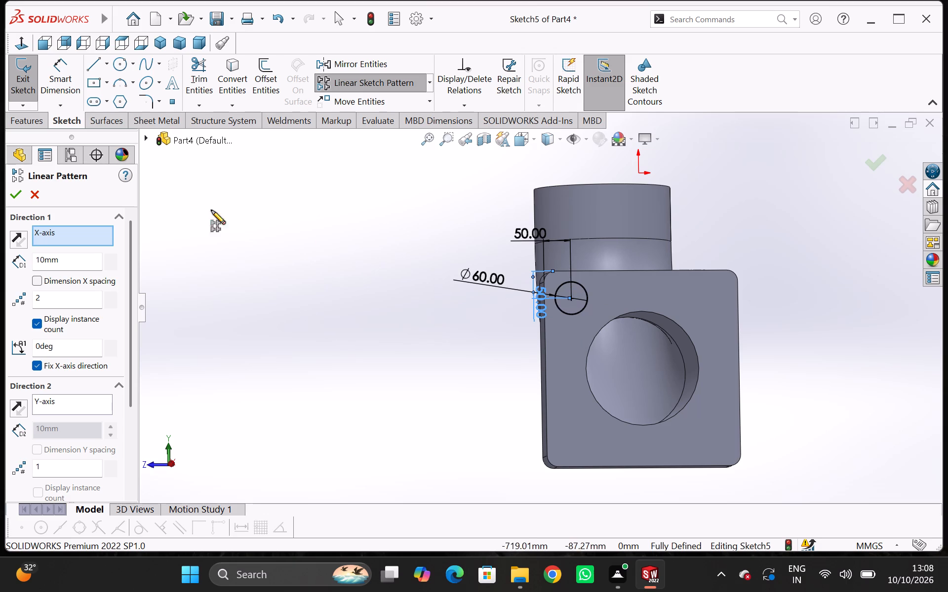
right_click(96, 231)
click(128, 245)
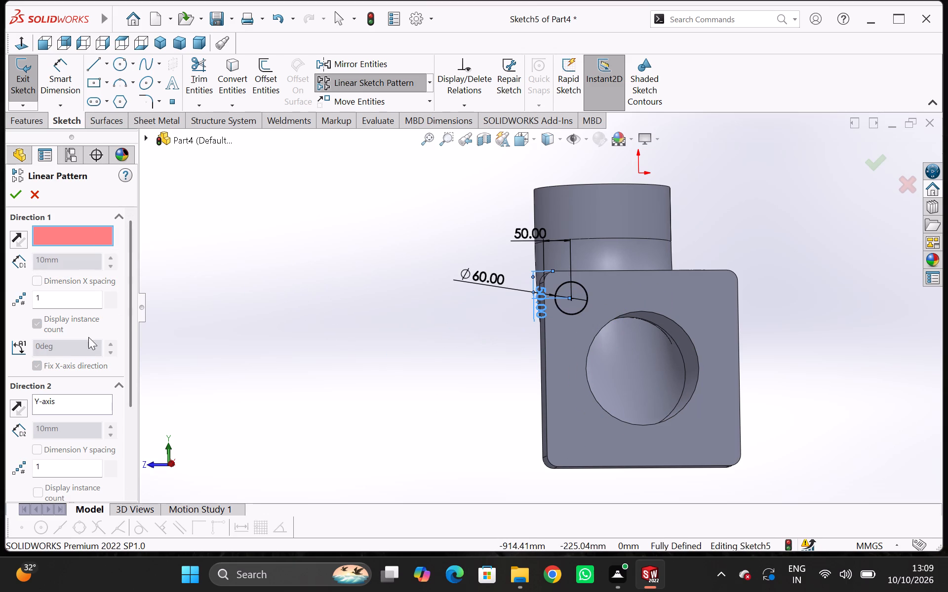
drag(49, 304, 37, 301)
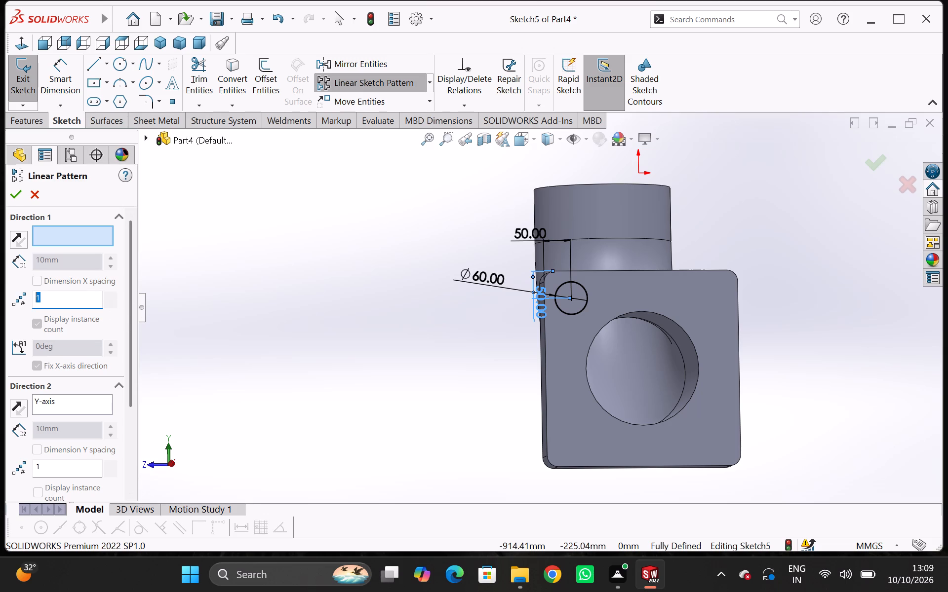
drag(37, 301, 26, 300)
key(2)
middle_drag(636, 268, 622, 277)
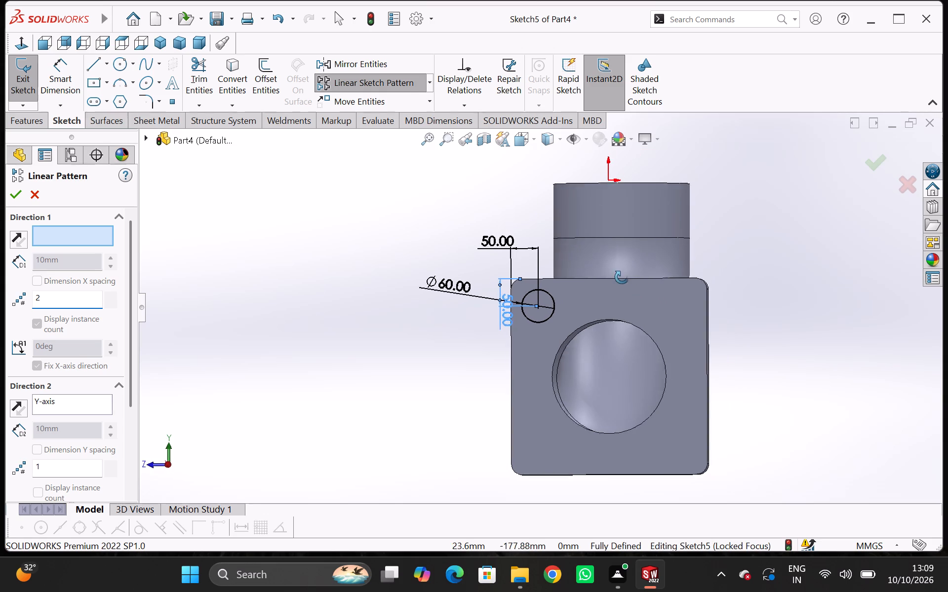
middle_drag(622, 277, 621, 279)
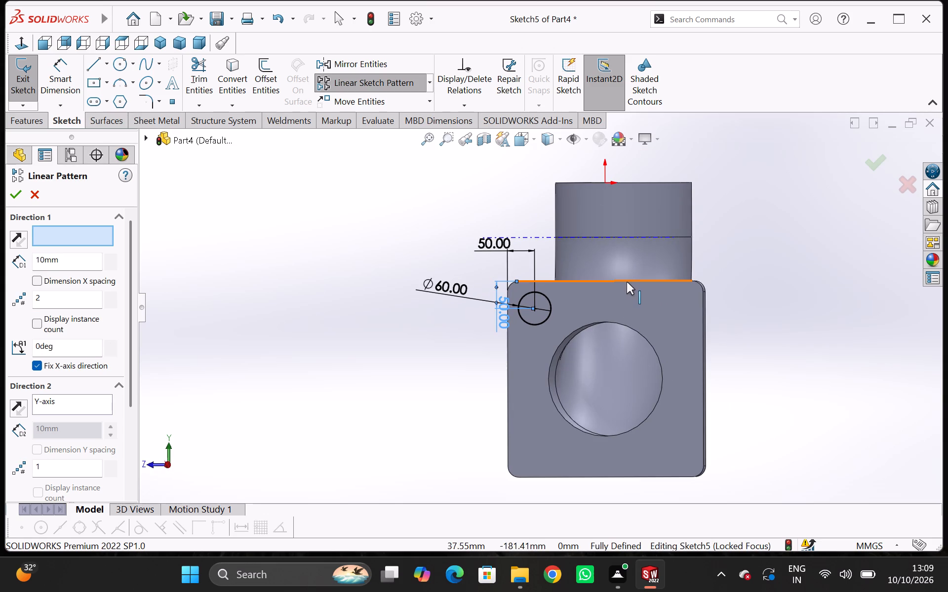
click(627, 282)
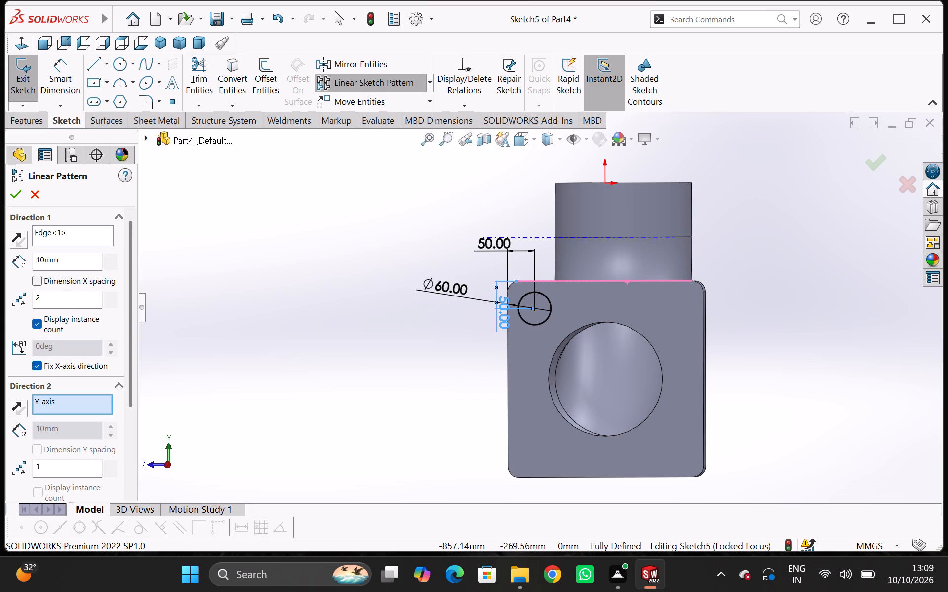
Set the linear pattern's Direction 1 spacing to 260 mm.
drag(61, 263, 36, 262)
drag(36, 262, 24, 262)
key(2)
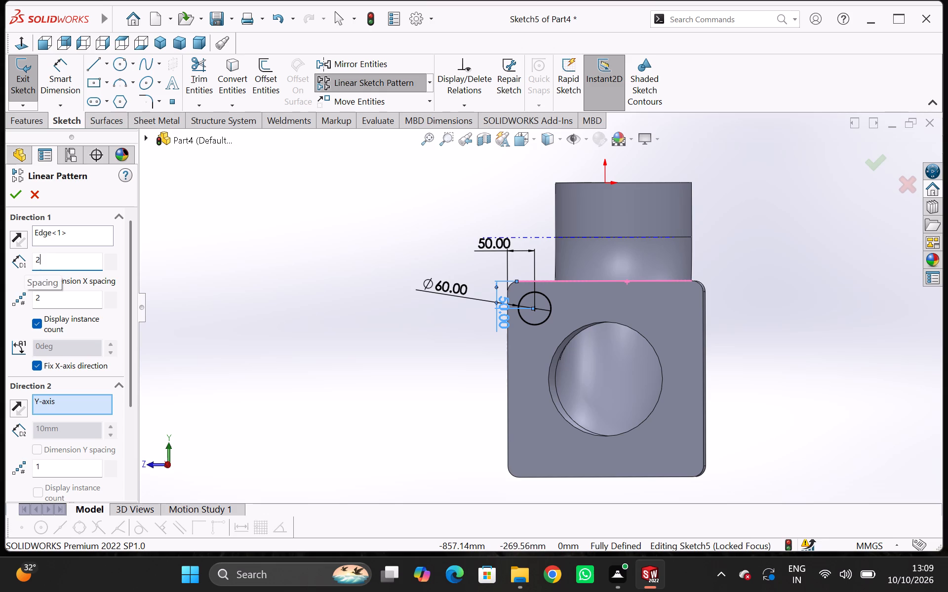
text(60)
key(Return)
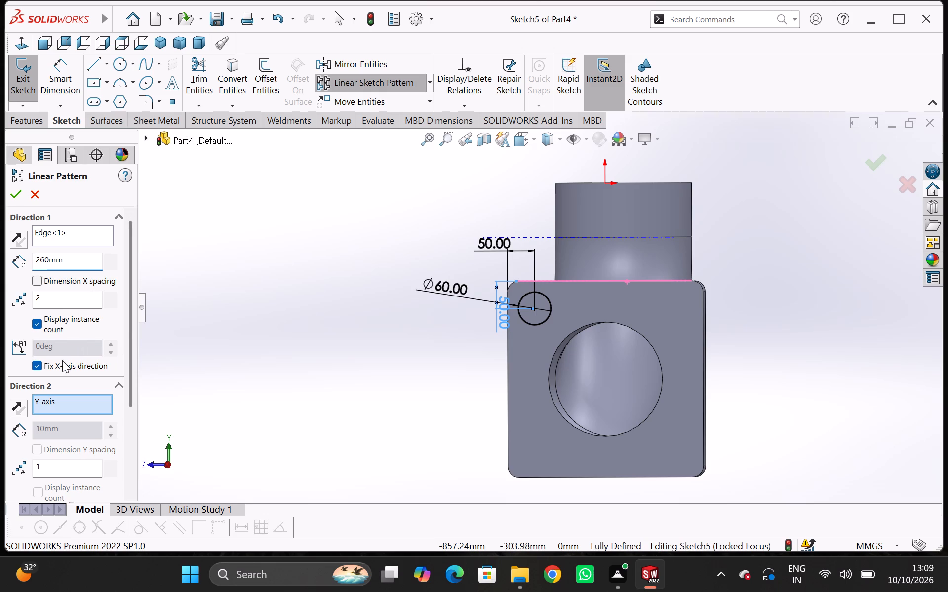
Choose the 60 mm corner circle as the entity to pattern.
click(551, 297)
click(547, 300)
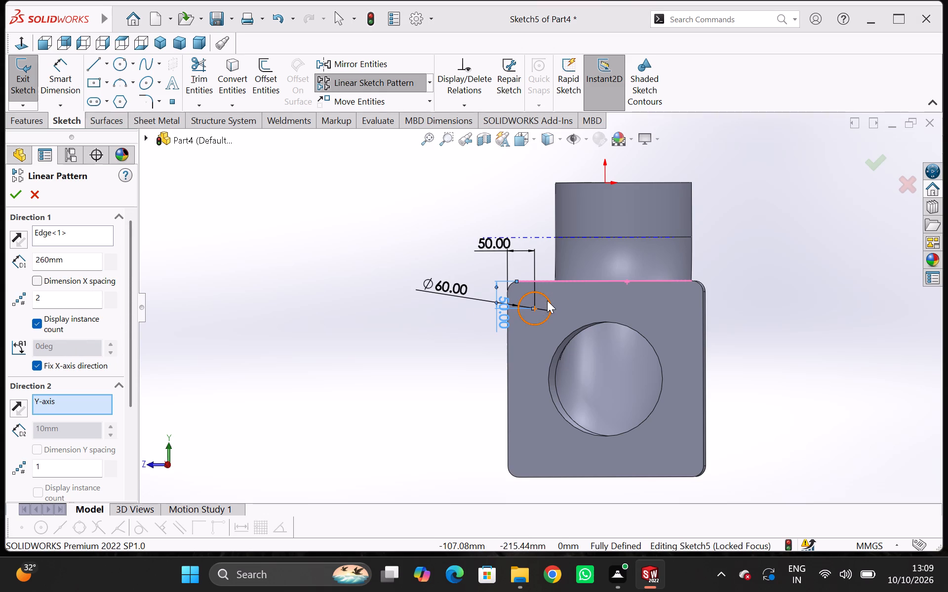
click(552, 269)
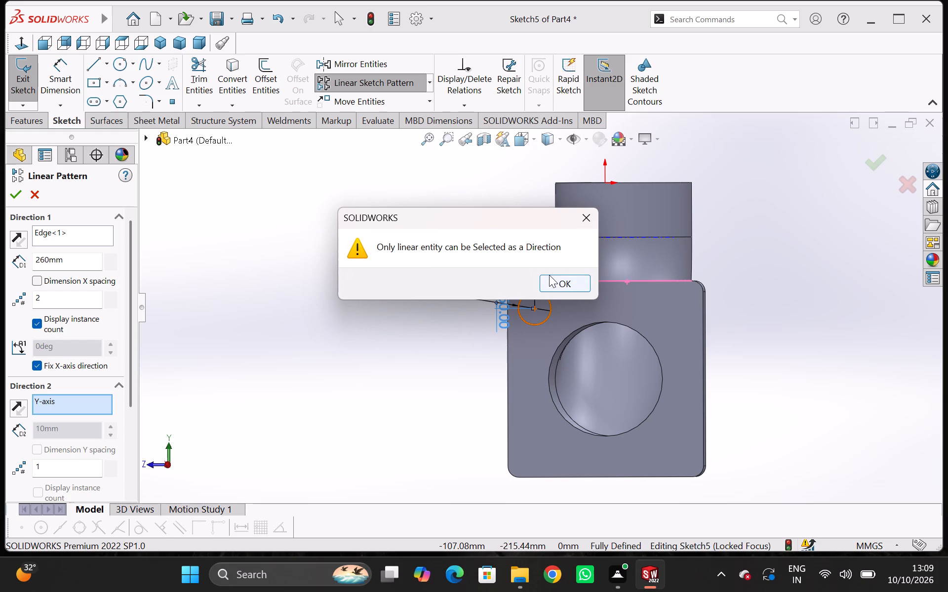
click(549, 275)
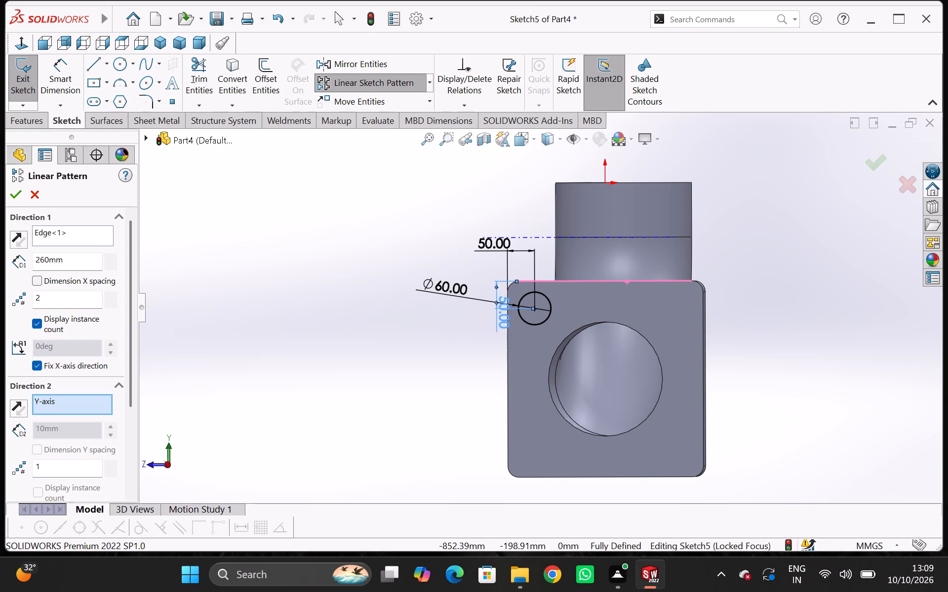
middle_drag(74, 328, 79, 294)
scroll(74, 294, down, 5)
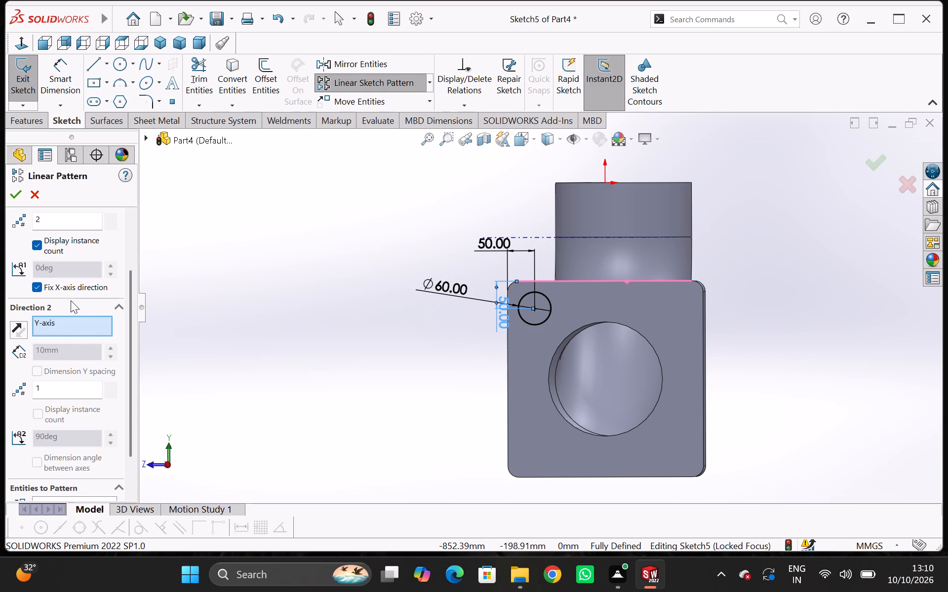
click(62, 455)
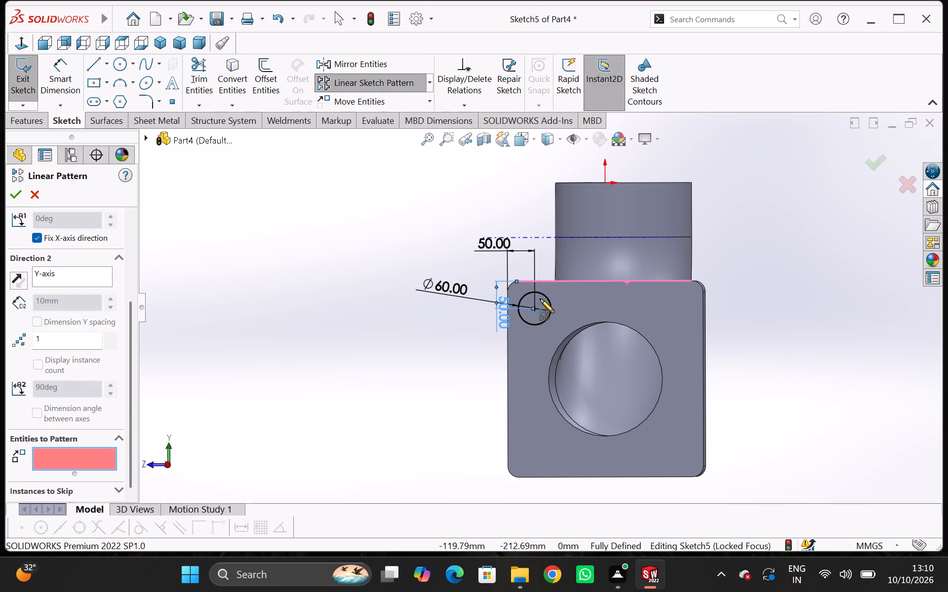
click(546, 296)
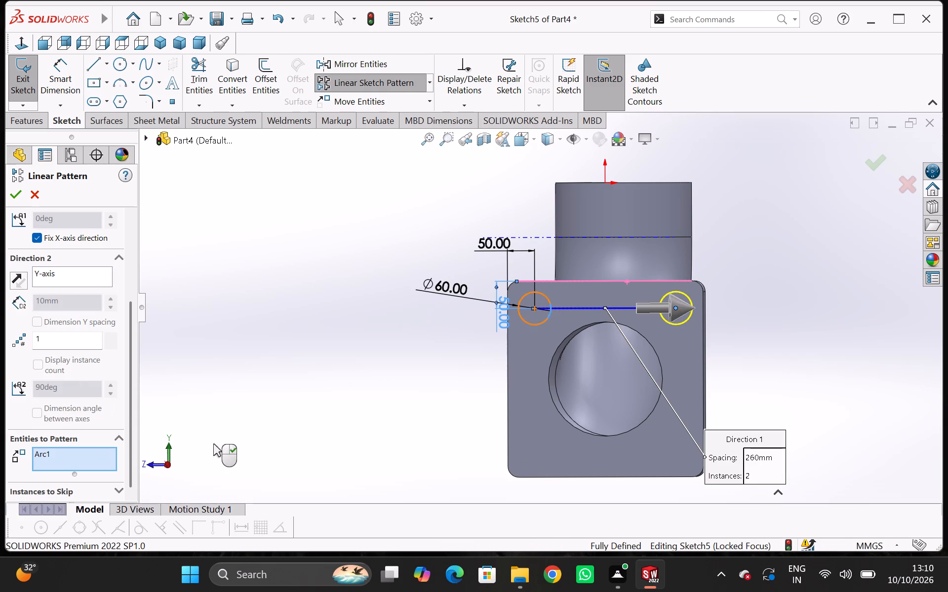
Set Direction 2 of the pattern along the Y-axis to two instances, keeping the corner circle as the patterned entity.
scroll(71, 302, down, 3)
scroll(71, 302, up, 4)
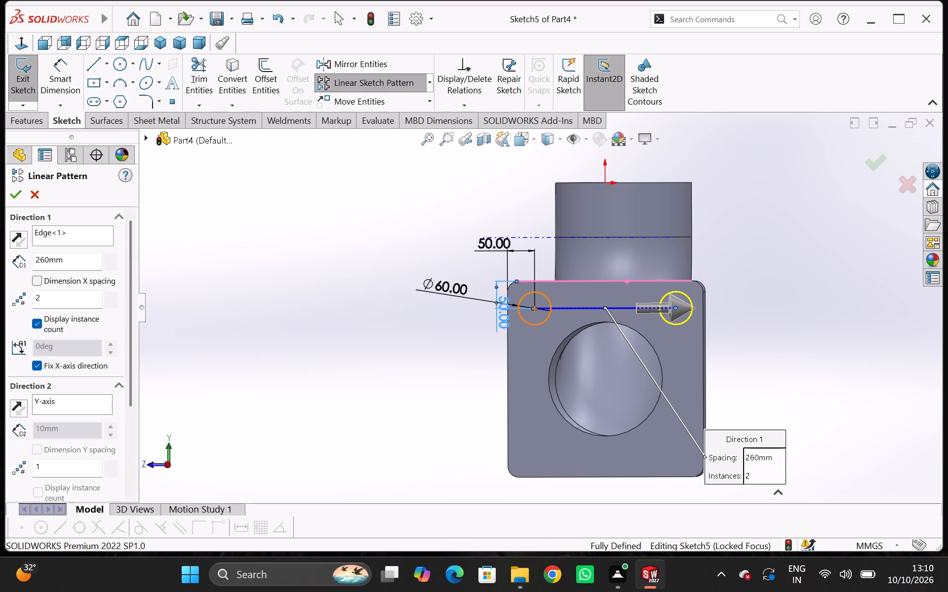
click(57, 403)
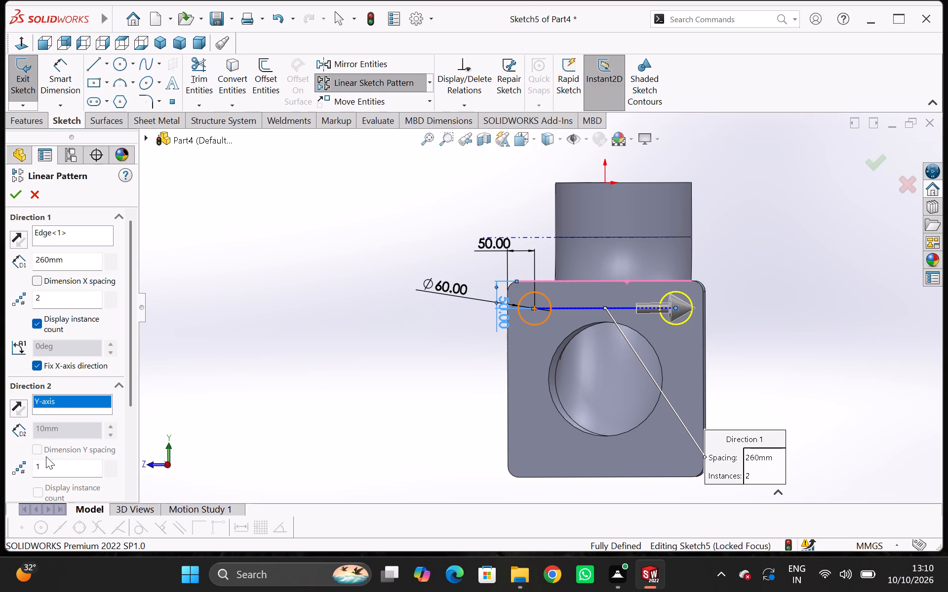
drag(44, 467, 8, 475)
key(2)
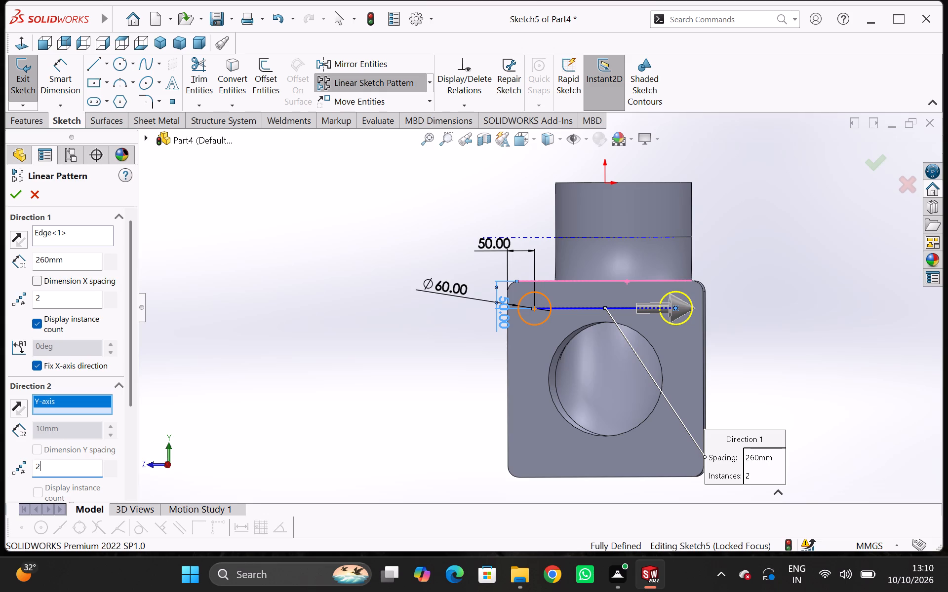
scroll(61, 422, down, 2)
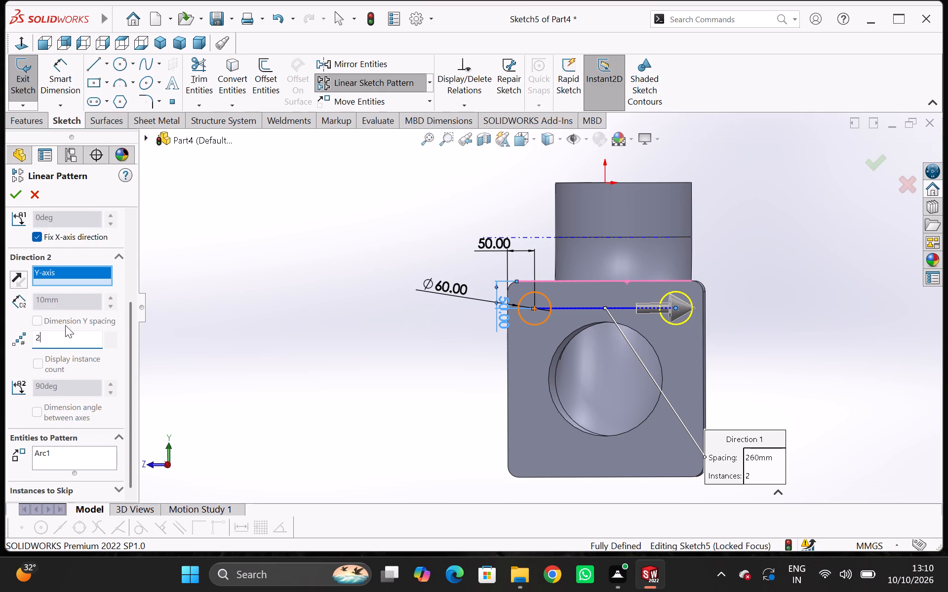
click(73, 299)
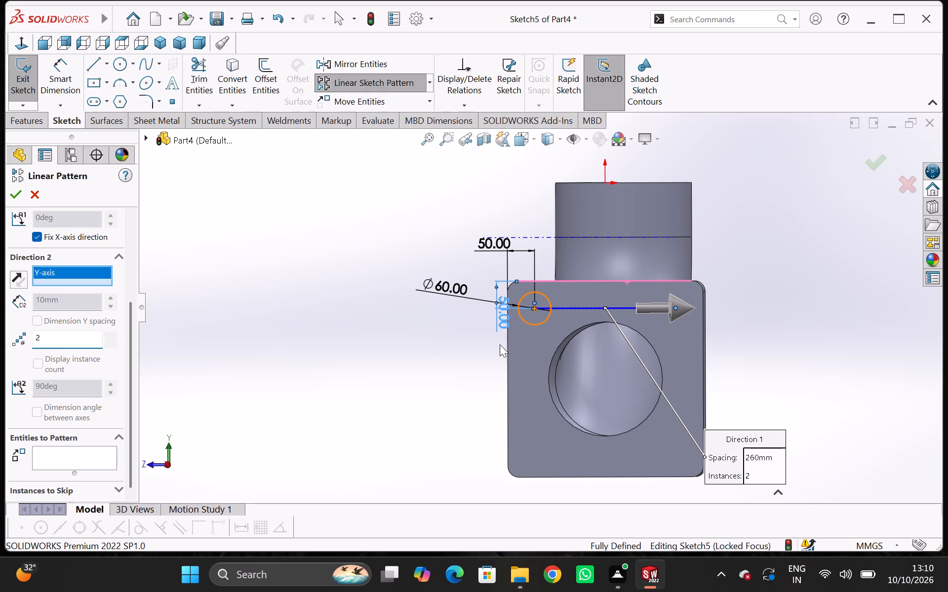
click(523, 321)
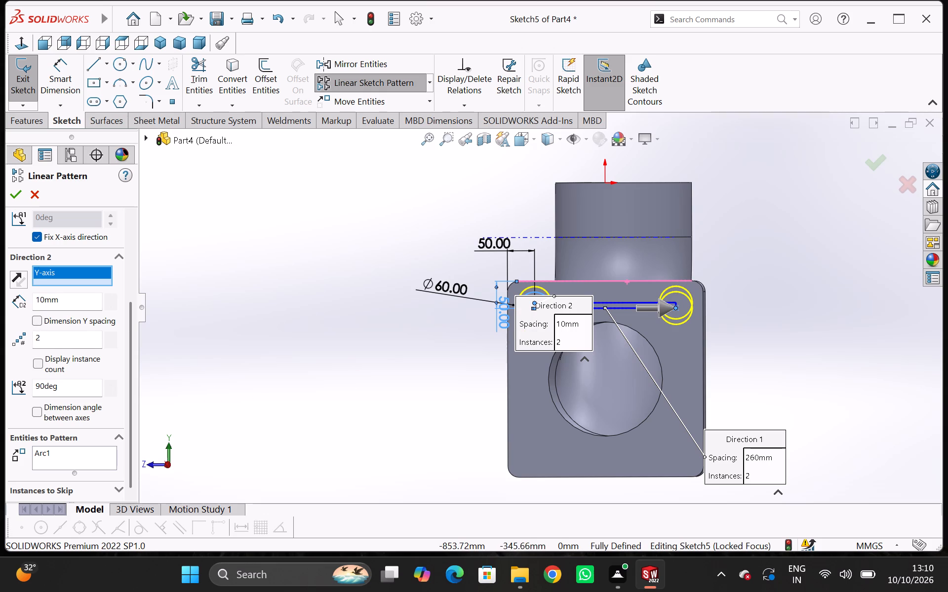
Set the Direction 2 spacing to 260 mm, reverse it toward the flange's lower edge and complete the linear sketch pattern.
drag(64, 302, 0, 302)
key(2)
text(60)
key(Return)
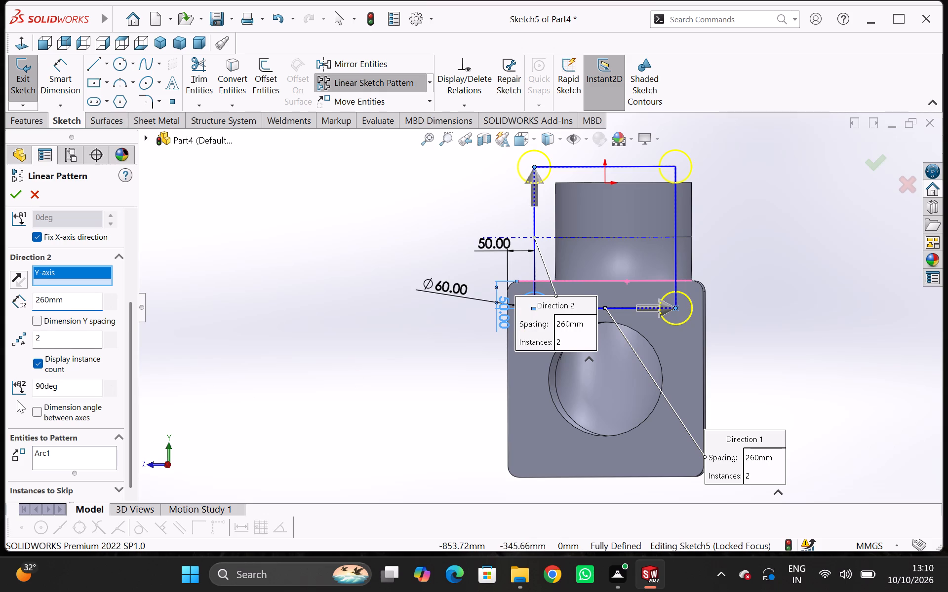
click(21, 276)
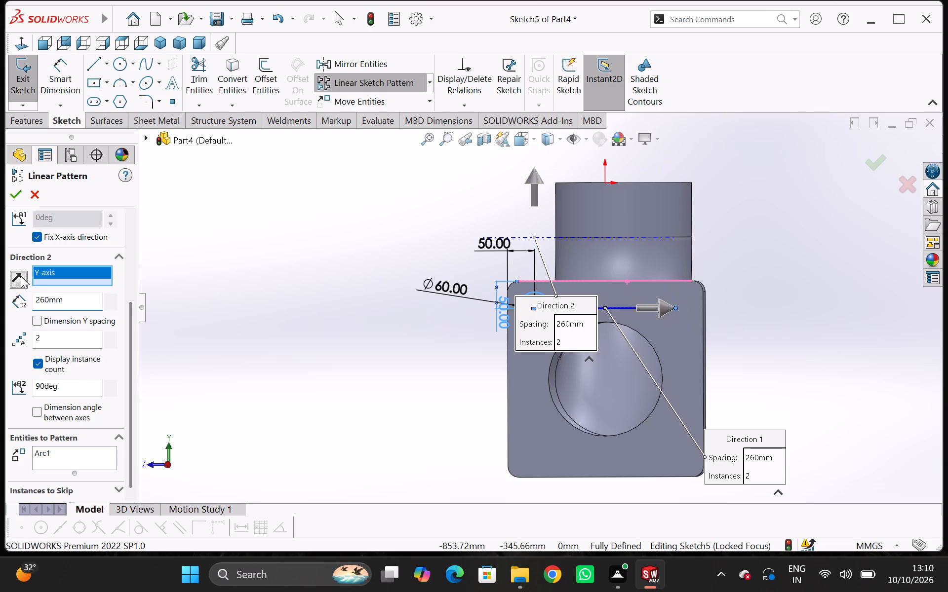
click(15, 192)
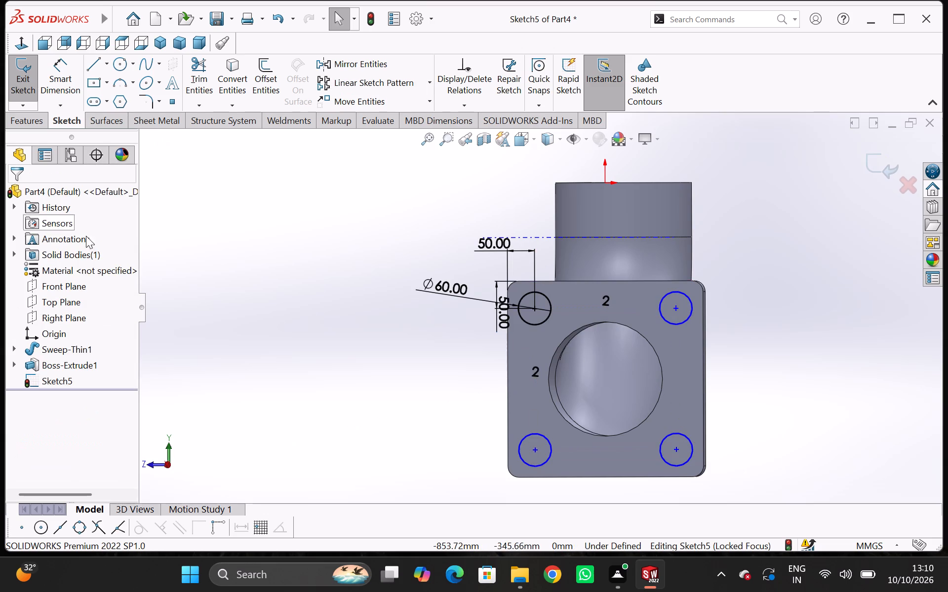
Cut-extrude the four 60 mm corner circles to a blind depth of 10 mm into the flange.
scroll(354, 296, down, 2)
scroll(354, 296, up, 3)
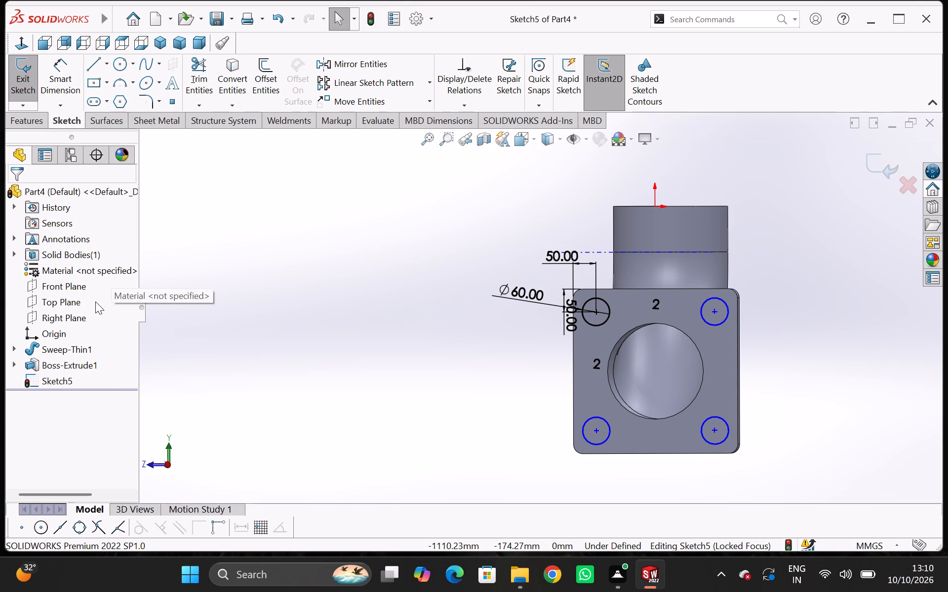
click(16, 85)
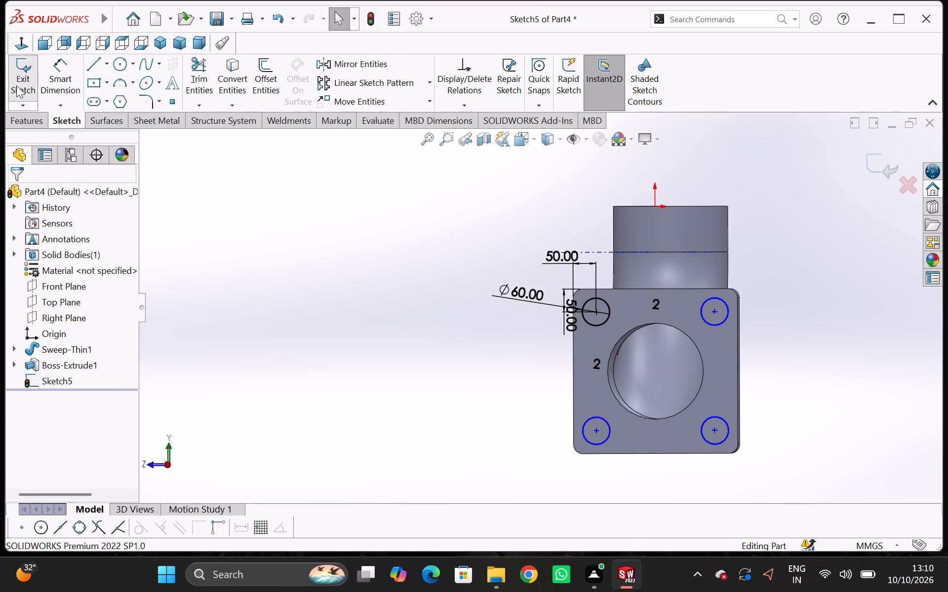
middle_drag(241, 225, 255, 245)
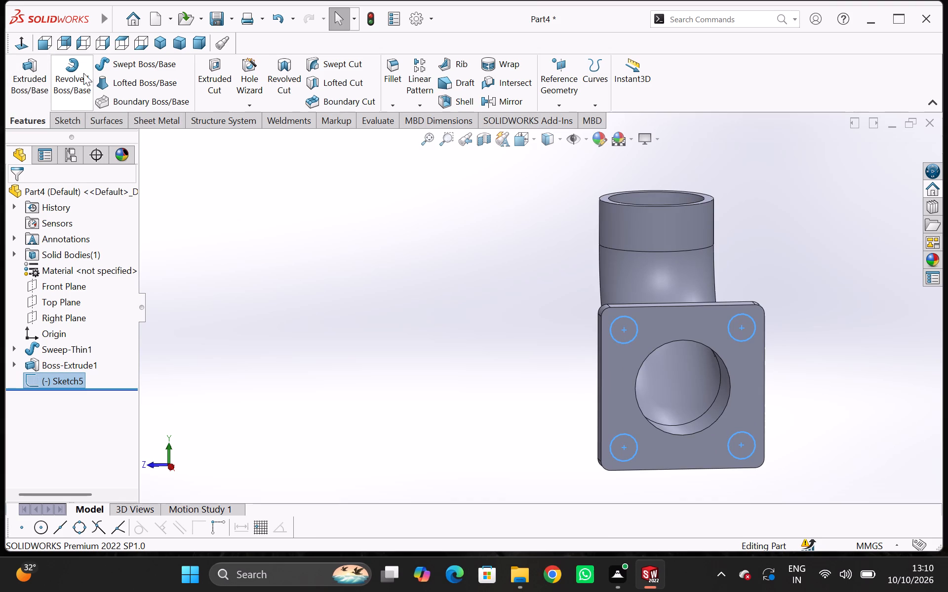
click(215, 81)
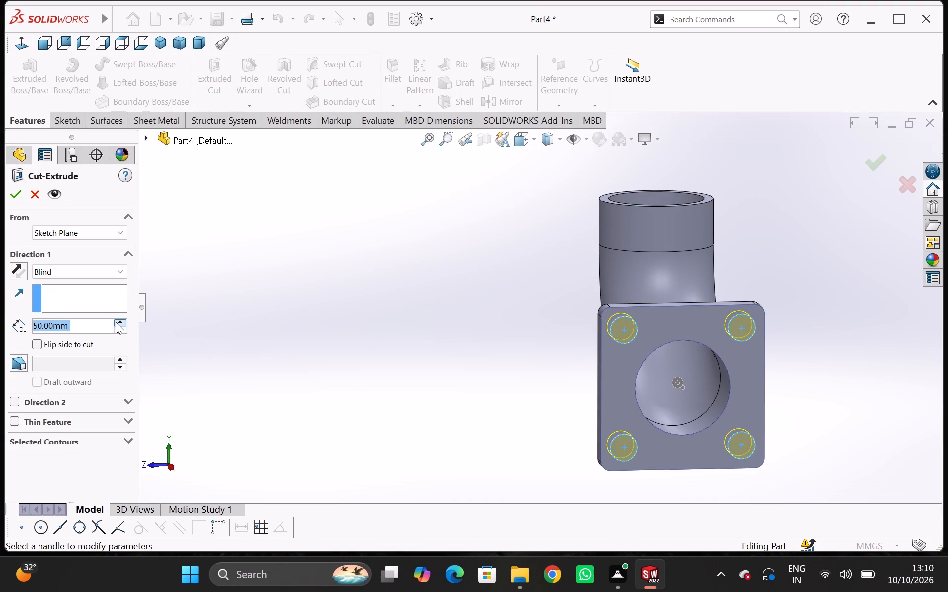
text(10)
key(Return)
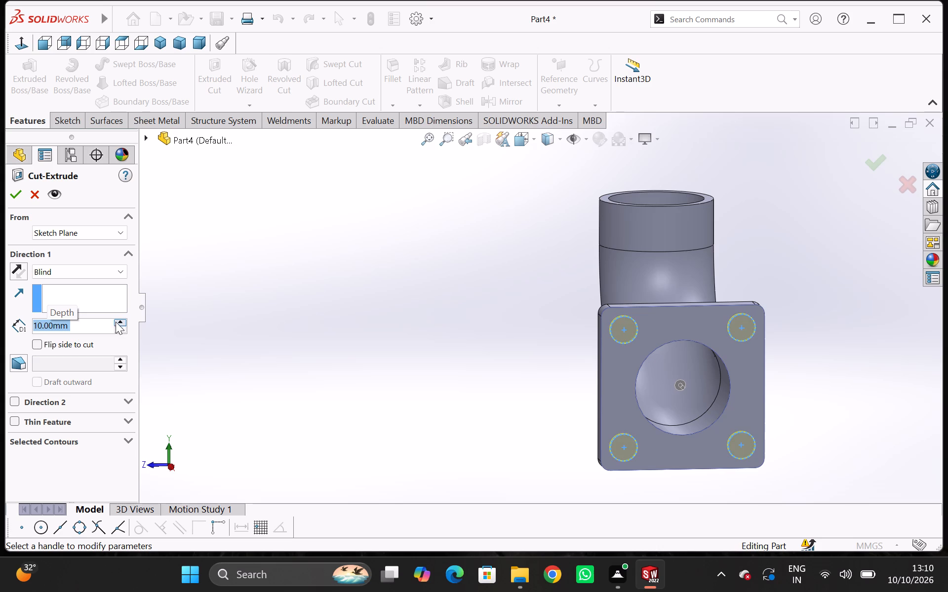
click(17, 193)
Sketch a circle of about 19 mm radius on the floor of the flange's upper-left recess, concentric with it.
middle_drag(355, 296, 344, 291)
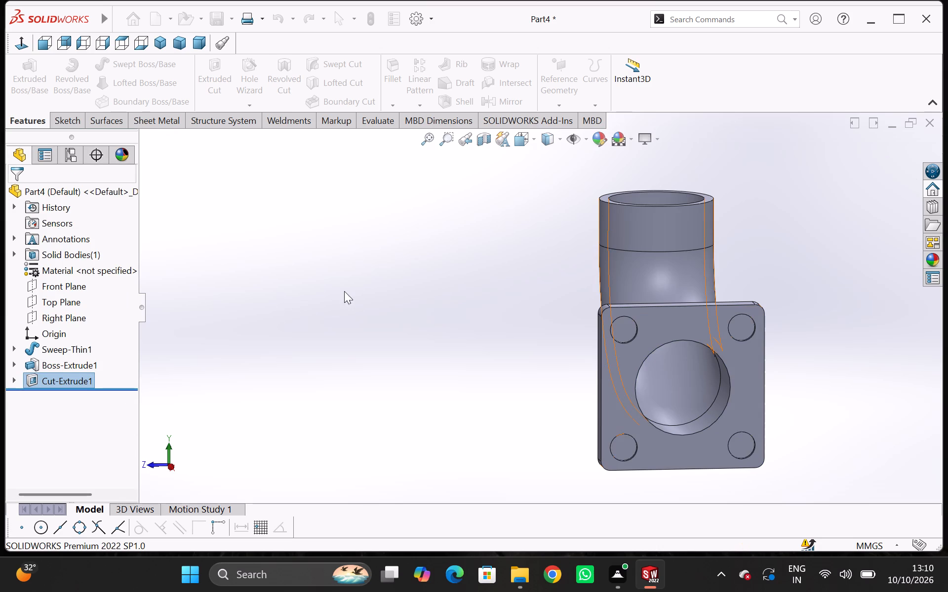
middle_drag(344, 291, 329, 283)
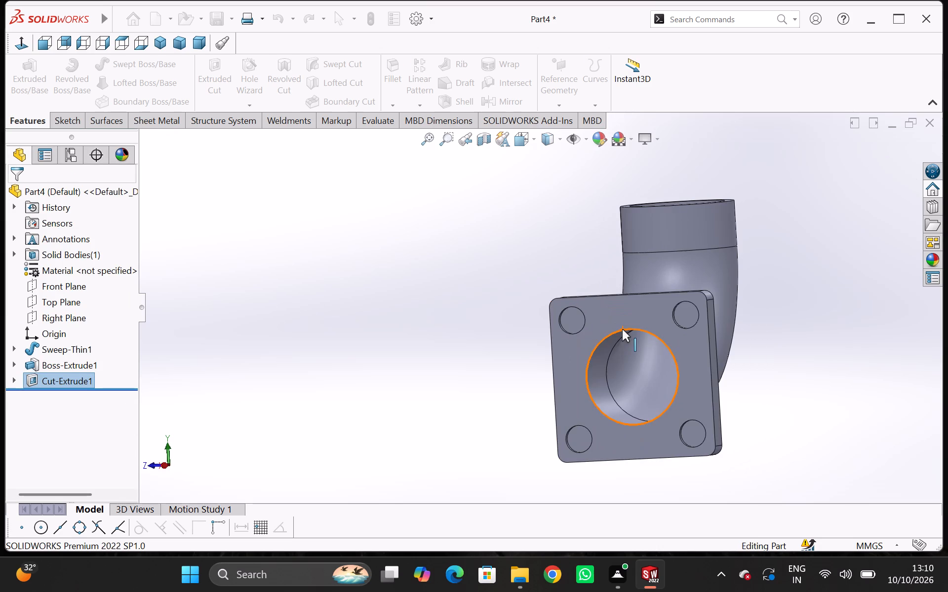
click(574, 319)
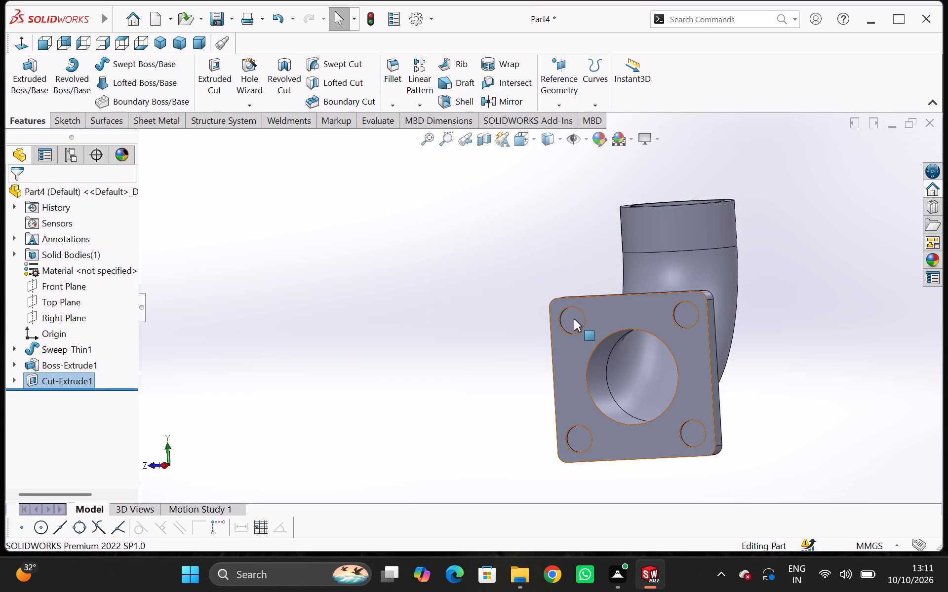
click(622, 280)
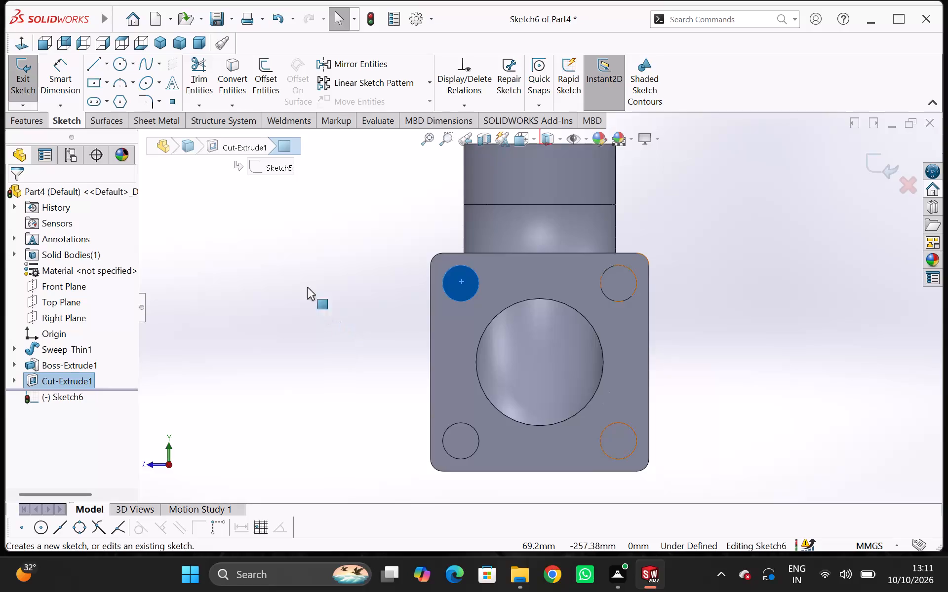
click(116, 67)
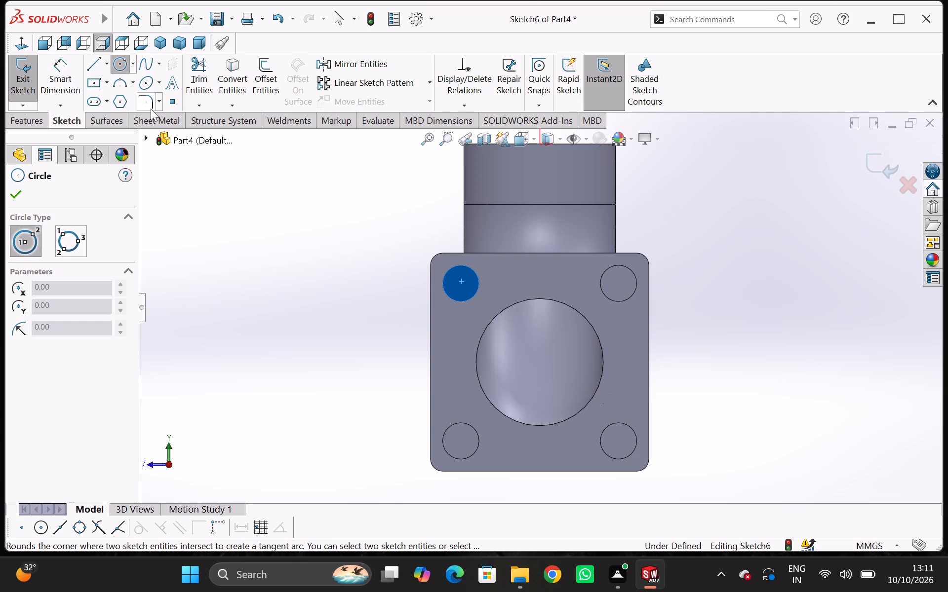
click(462, 285)
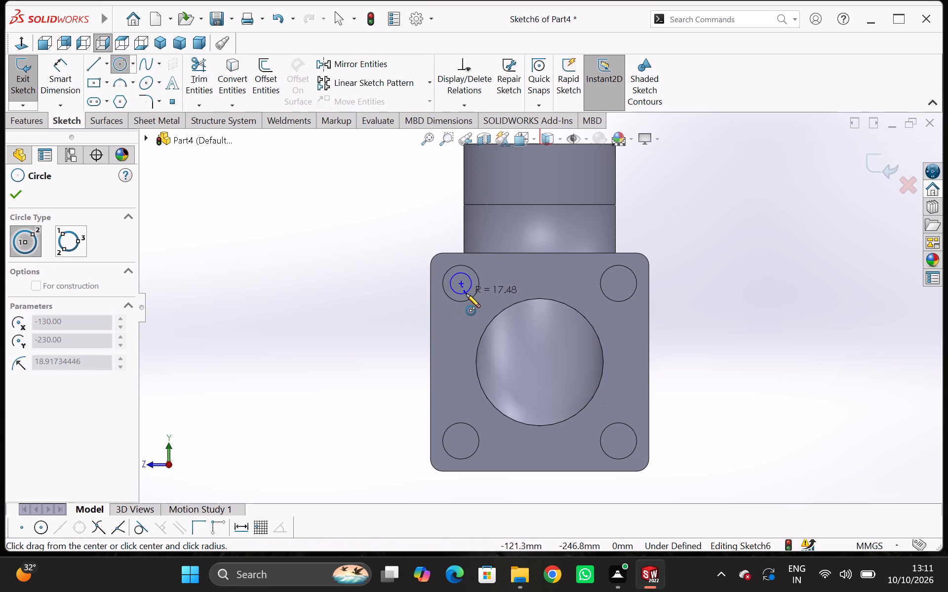
click(466, 294)
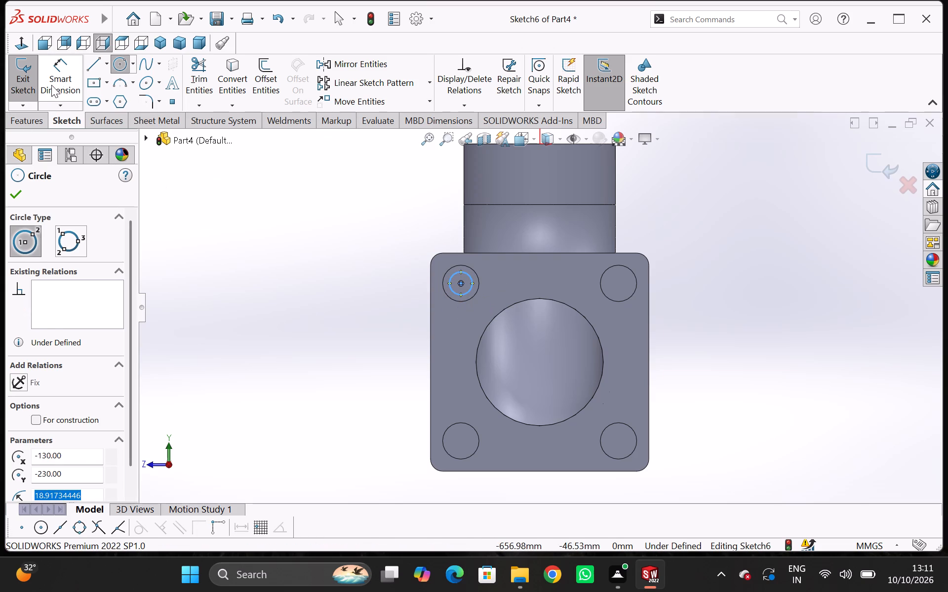
Dimension the new circle in the recess to a diameter of 30 mm.
click(51, 85)
click(471, 275)
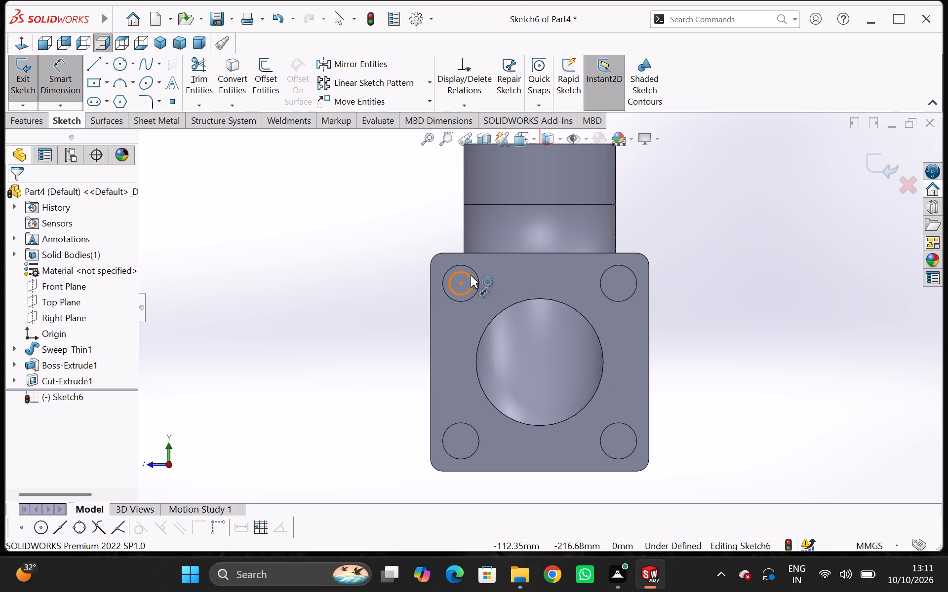
click(395, 220)
text(30)
key(Return)
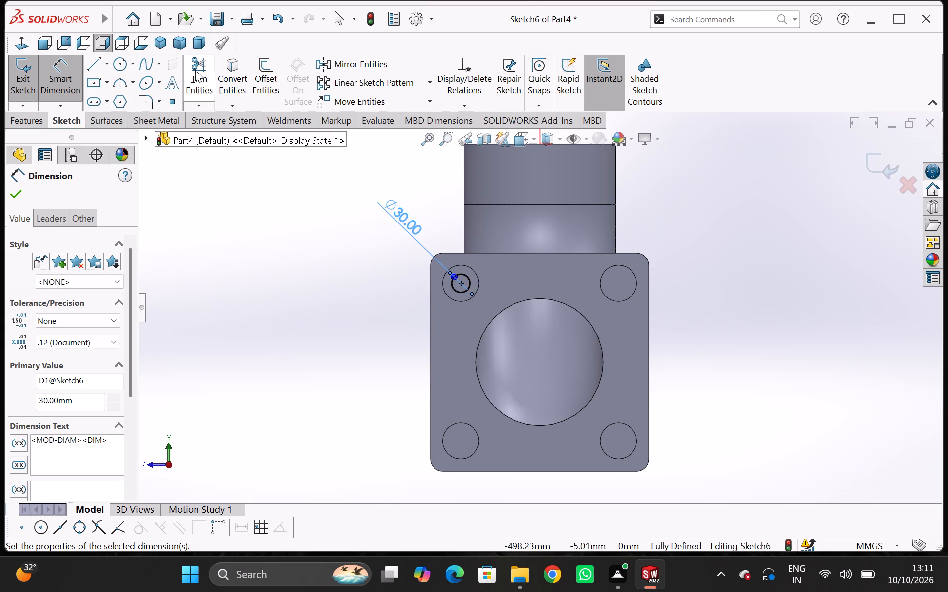
Start a linear sketch pattern along the X-axis with the 30 mm circle as the entity to pattern.
click(348, 77)
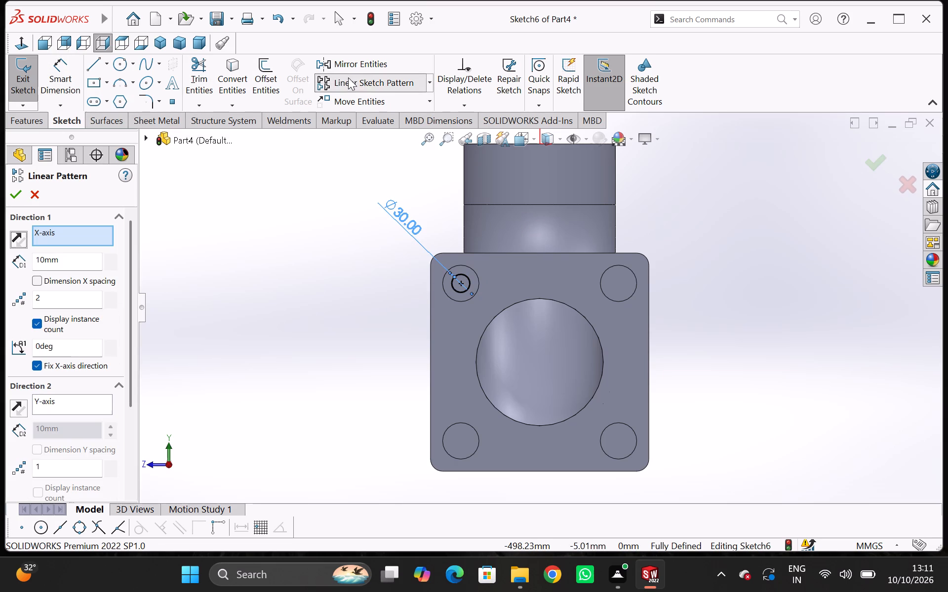
click(470, 280)
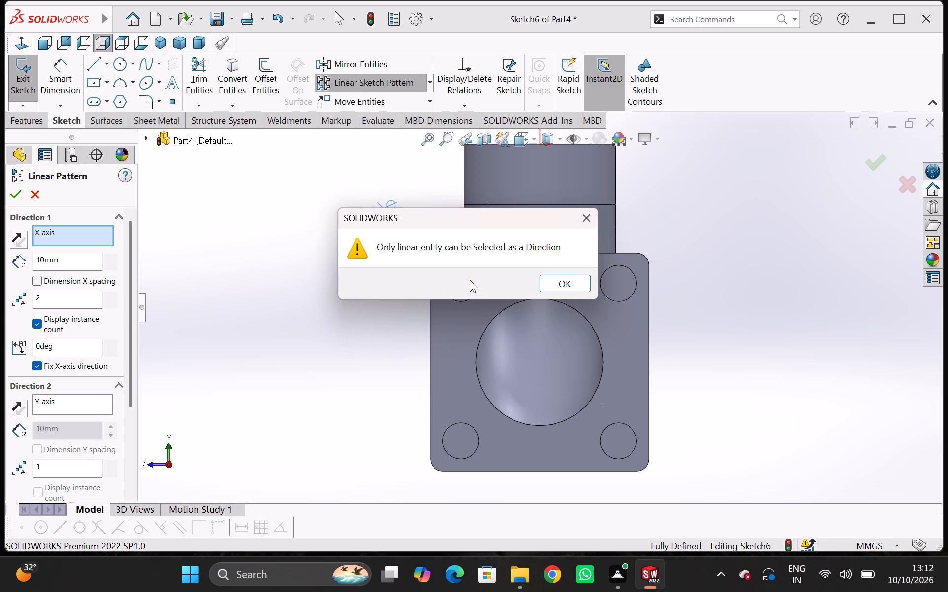
click(583, 221)
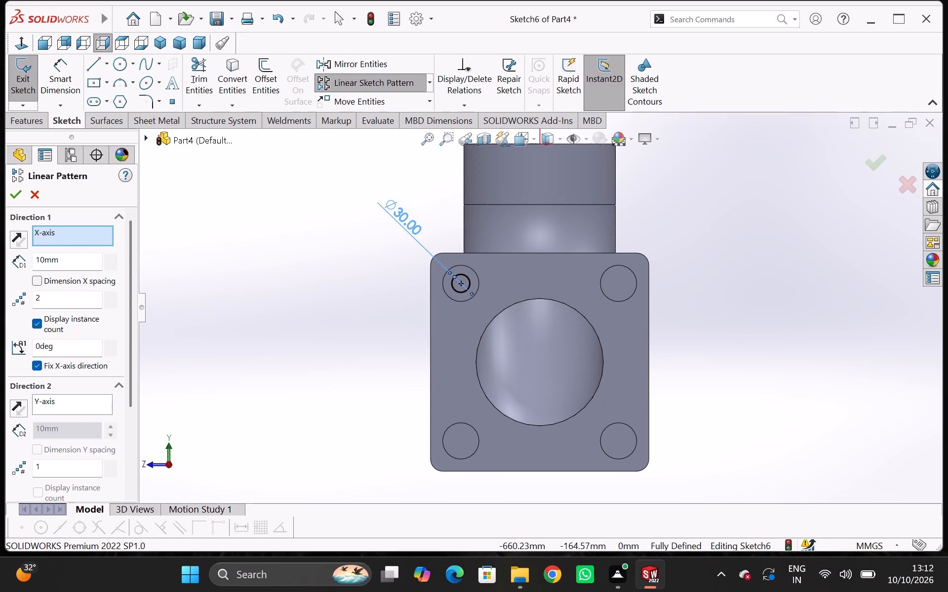
scroll(64, 354, down, 6)
click(53, 447)
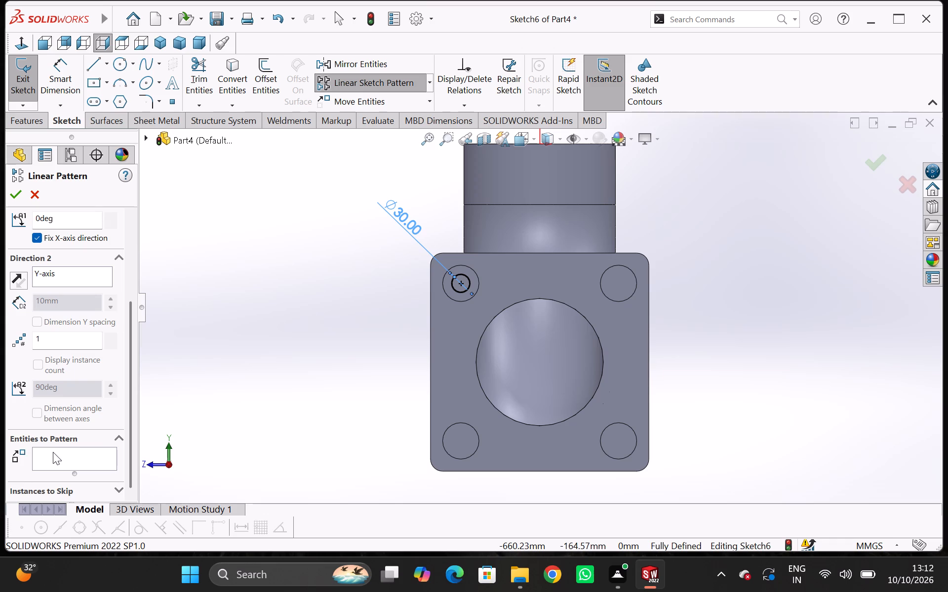
click(53, 452)
click(468, 280)
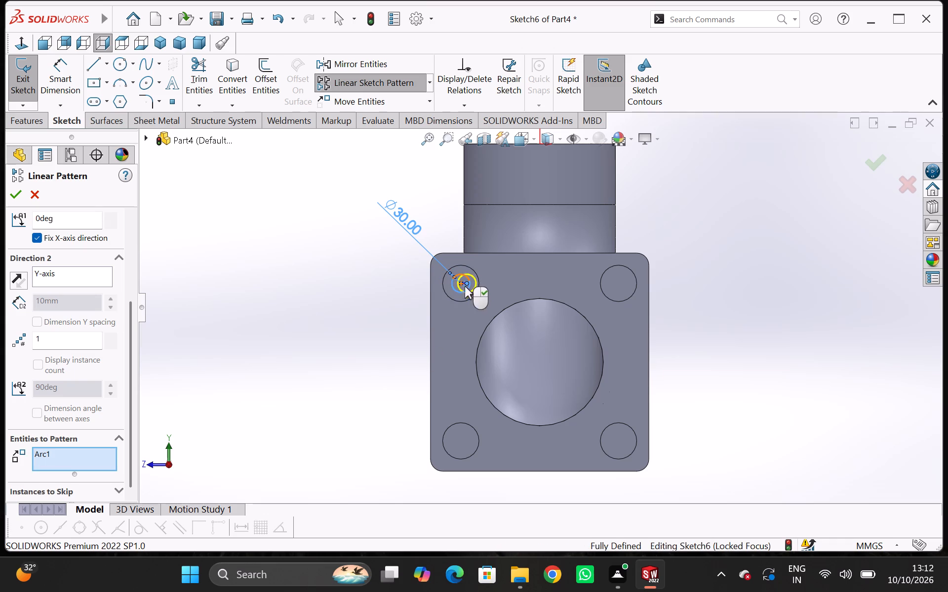
Set the pattern's Direction 1 spacing to 260 mm.
scroll(297, 300, down, 2)
scroll(288, 300, up, 3)
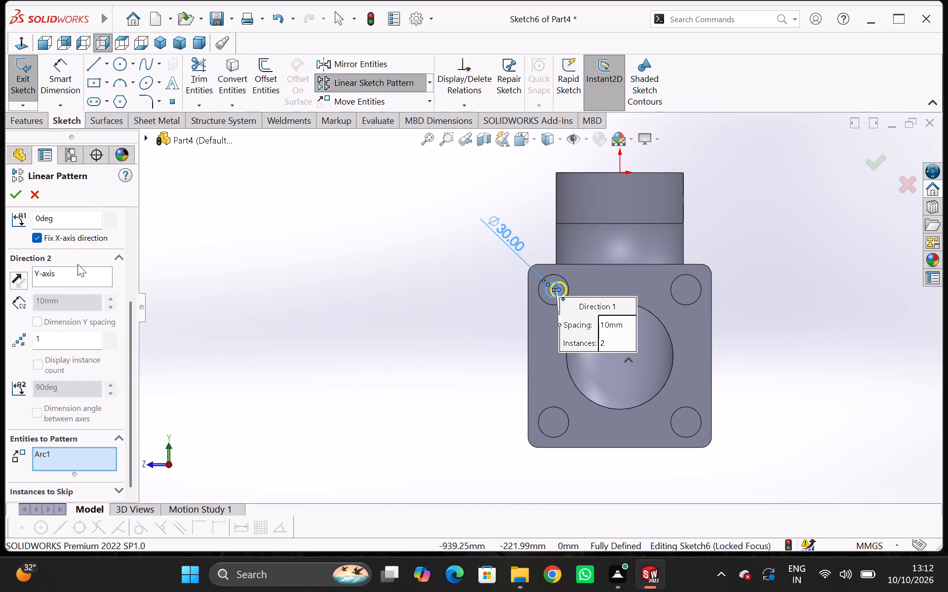
scroll(78, 264, up, 3)
drag(65, 260, 18, 271)
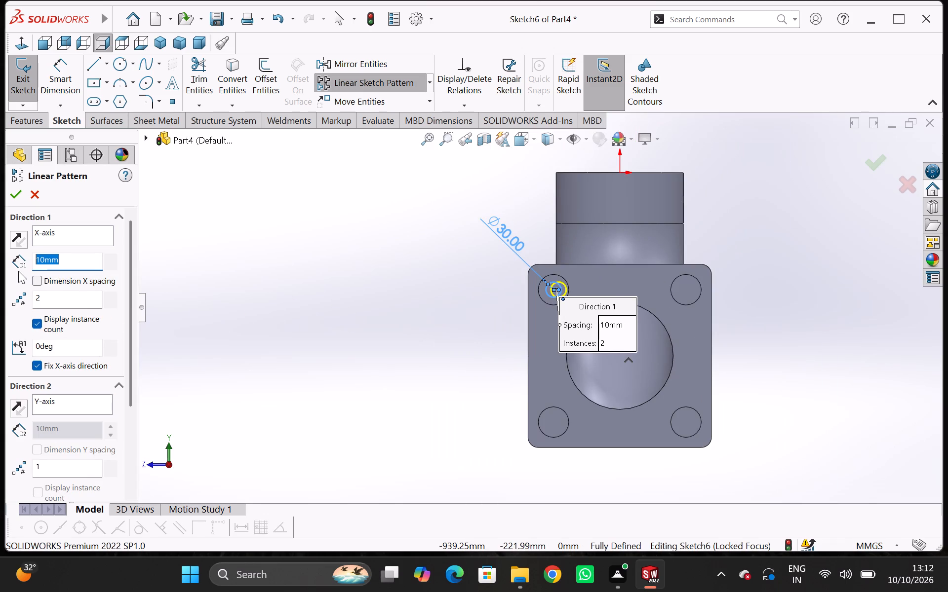
text(260)
key(Return)
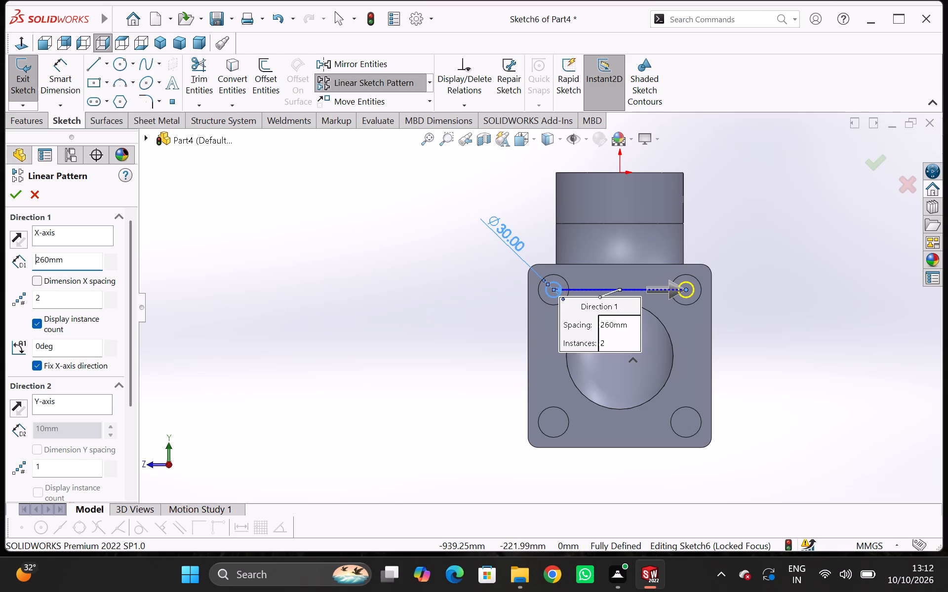
Set Direction 2 to two instances at 260 mm, reverse it toward the flange's lower edge and complete the pattern.
scroll(3, 365, down, 3)
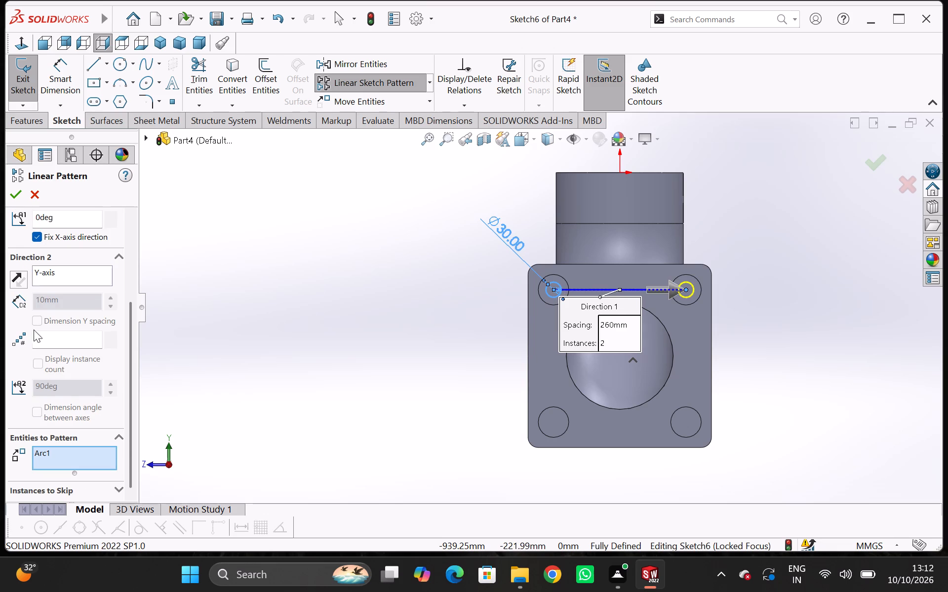
drag(44, 331, 50, 337)
drag(50, 337, 30, 340)
key(2)
click(196, 346)
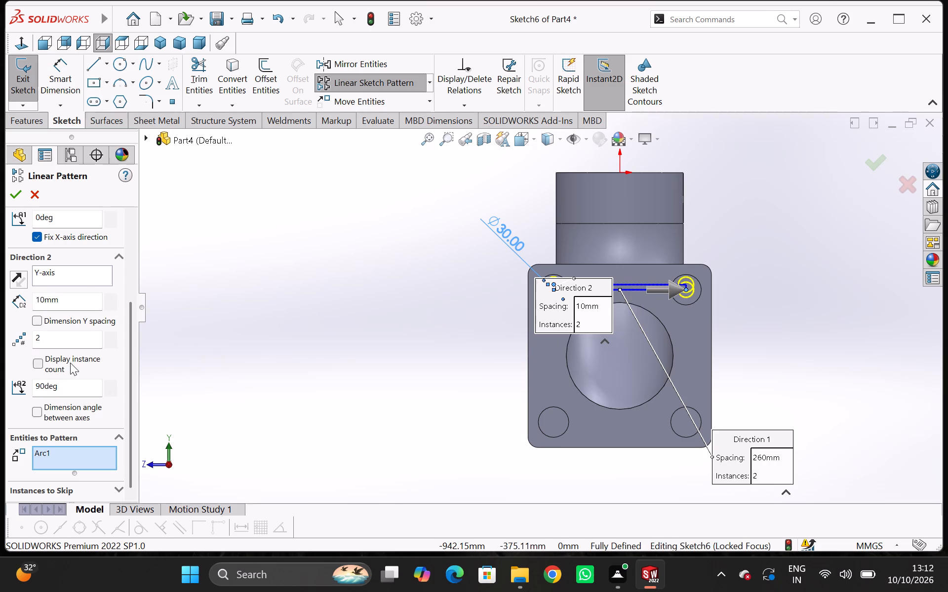
drag(71, 300, 0, 300)
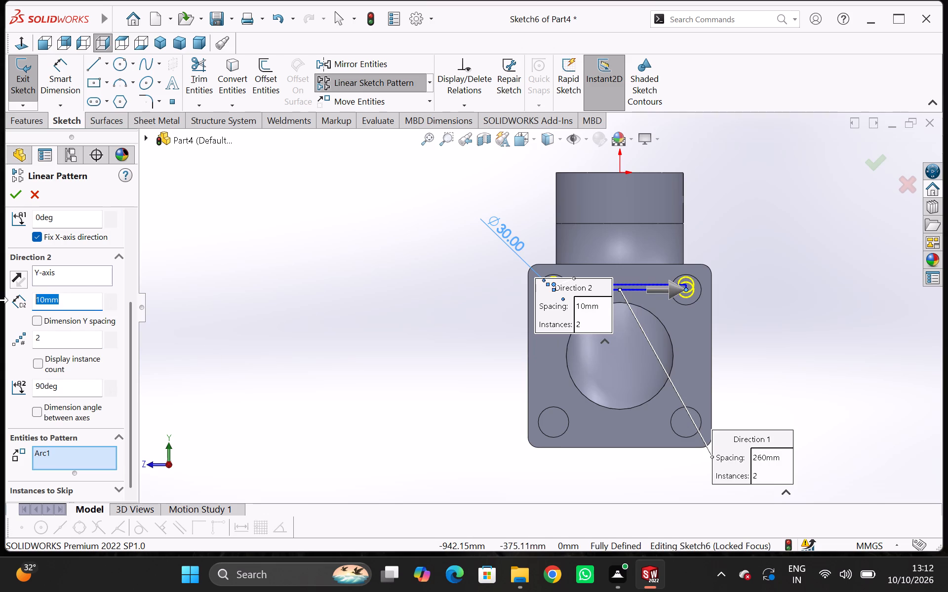
text(260)
key(Return)
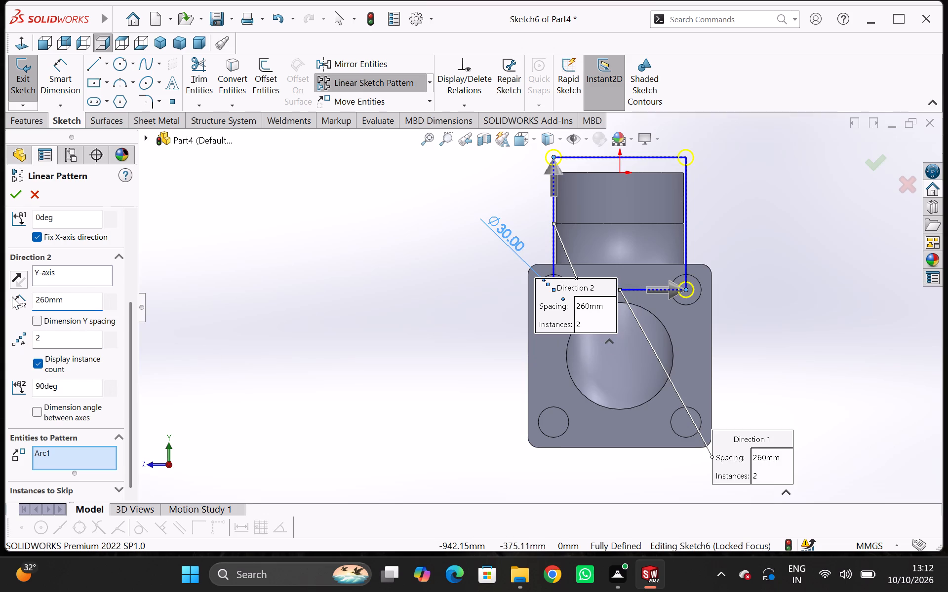
click(14, 281)
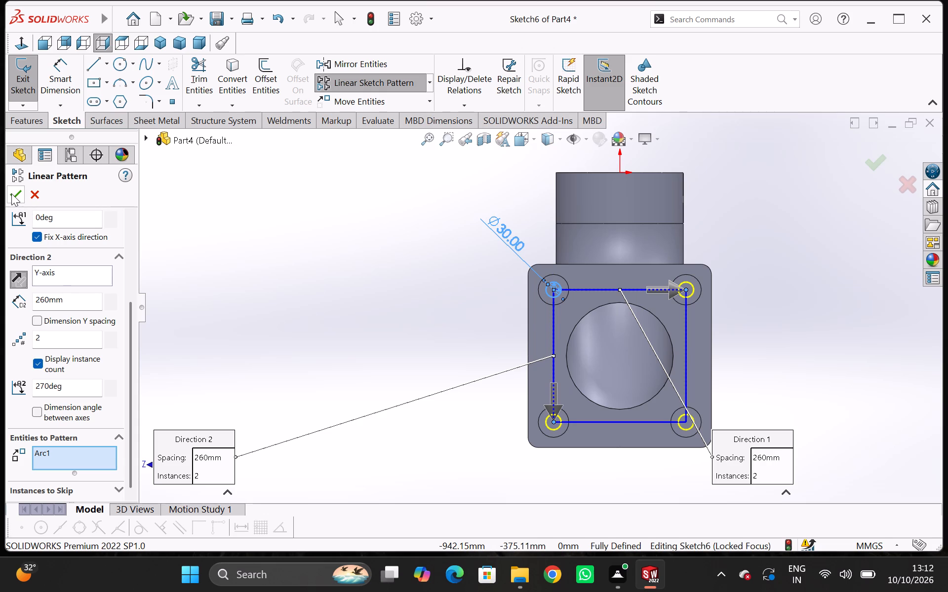
click(11, 193)
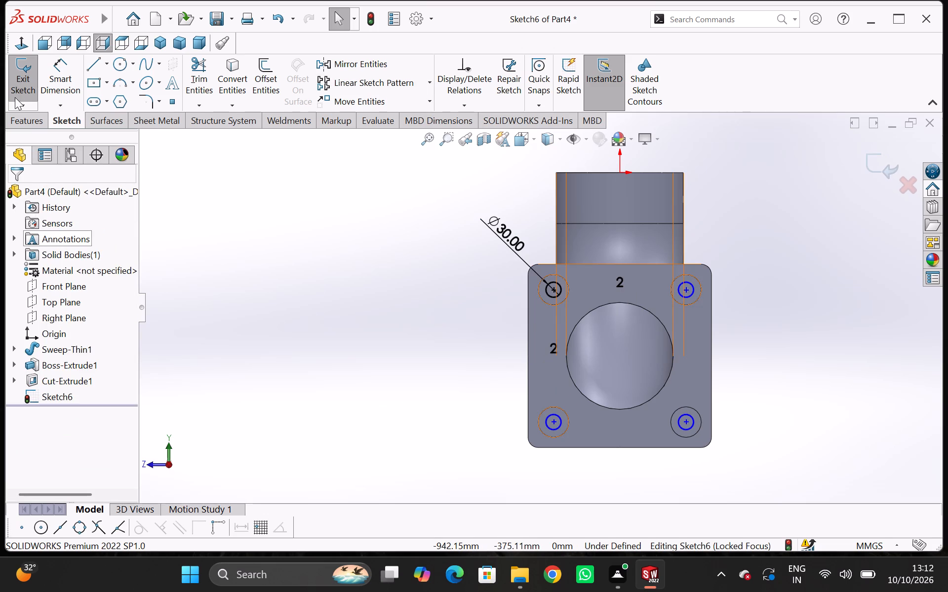
Exit the sketch containing the four patterned 30 mm circles, leaving them unextruded.
click(23, 75)
click(24, 82)
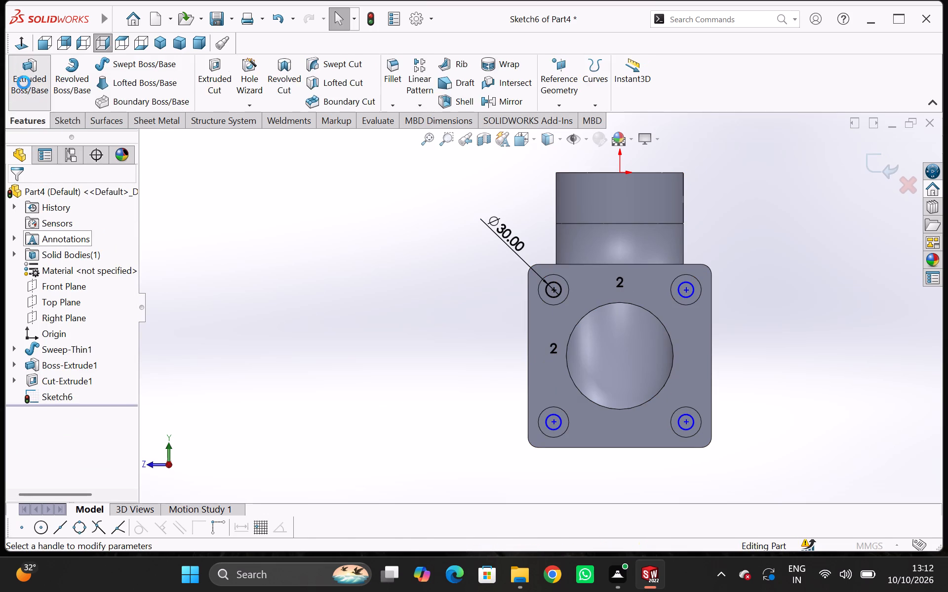
click(31, 189)
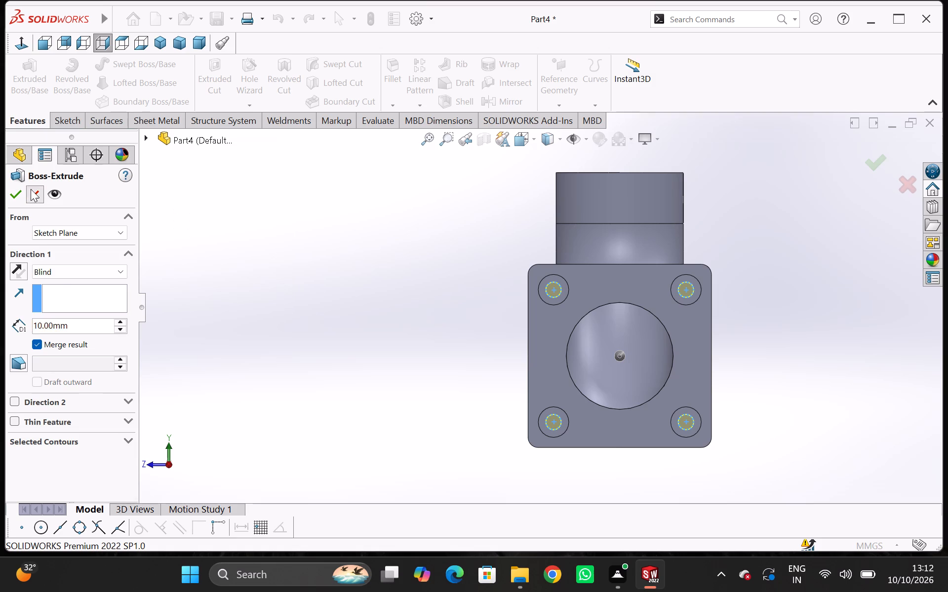
Start an extruded cut from the four 30 mm circles, with Direction 1 Up To Next and Direction 2 Through All.
click(207, 73)
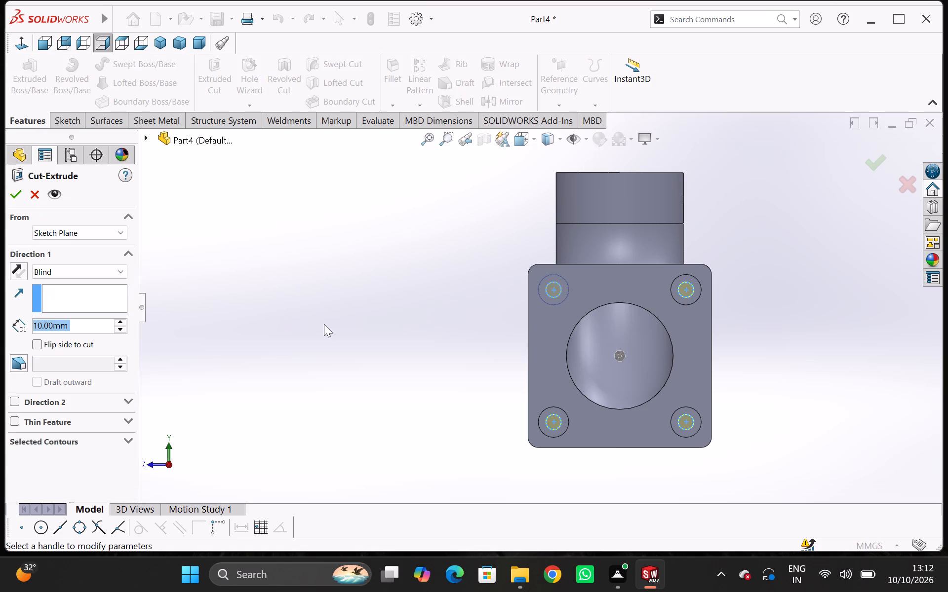
middle_drag(375, 320, 429, 260)
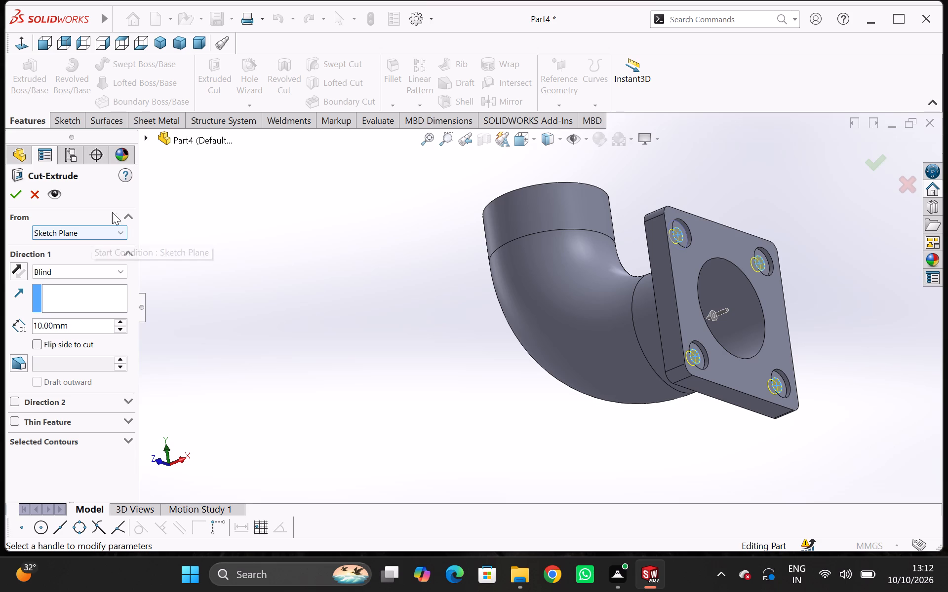
click(119, 229)
click(119, 229)
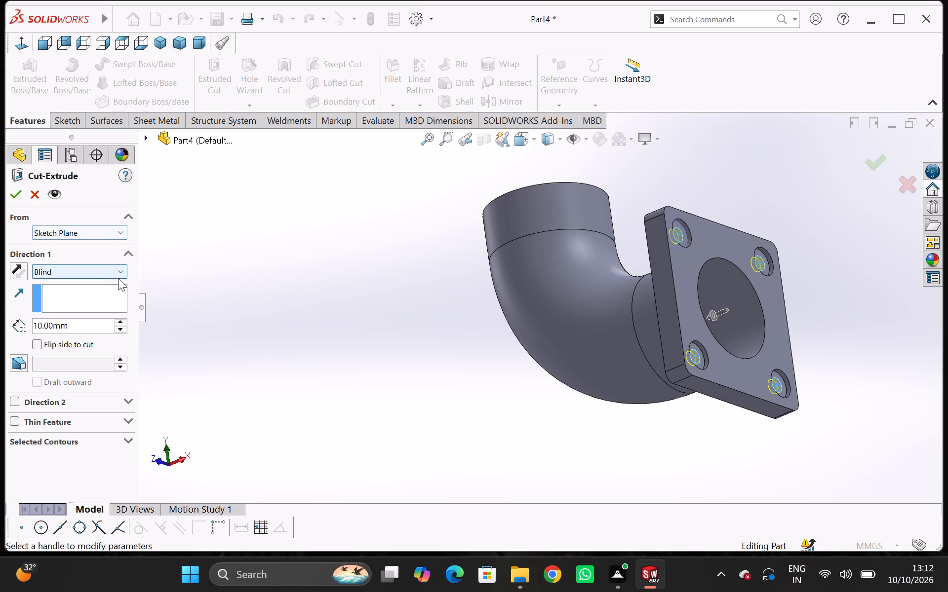
click(117, 275)
click(114, 290)
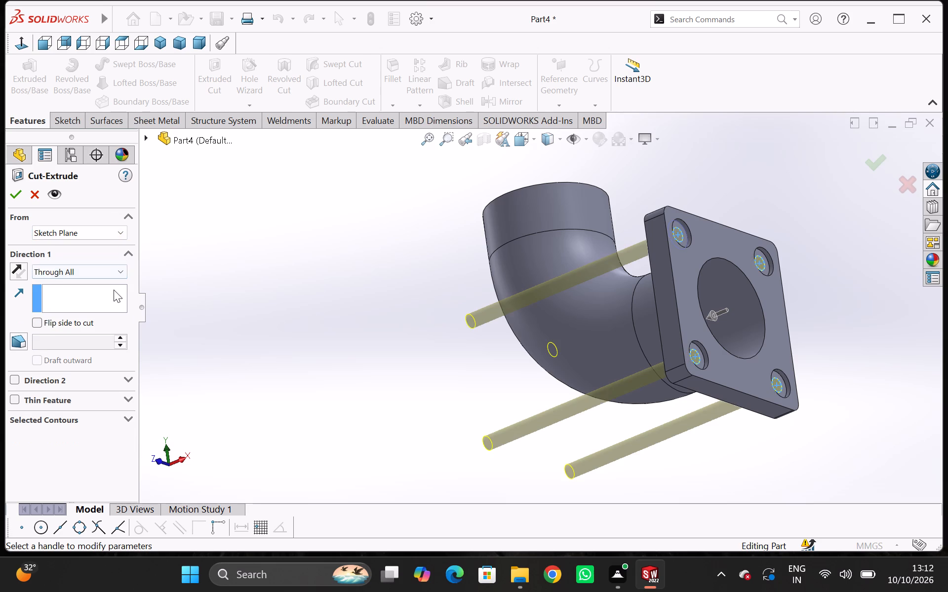
click(106, 275)
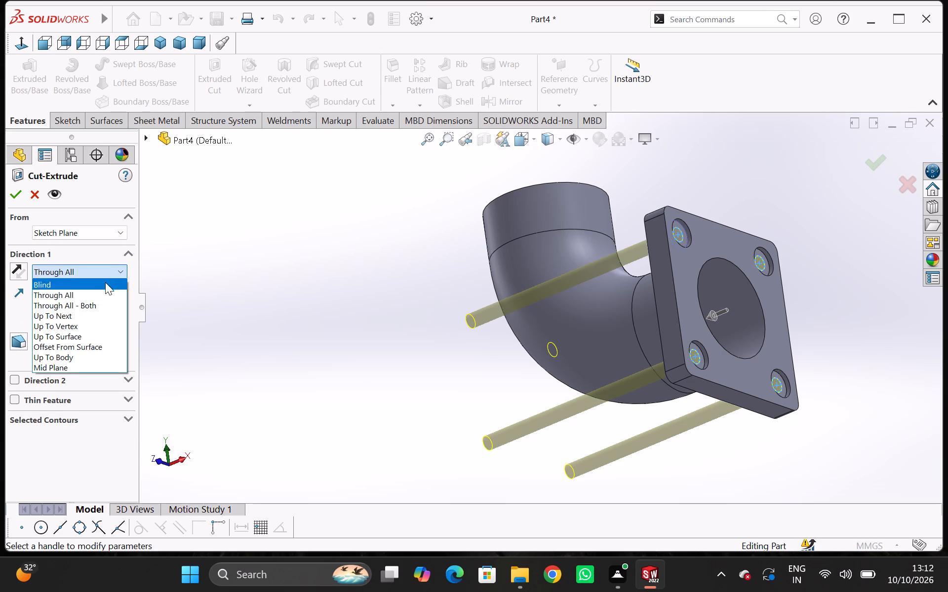
click(97, 300)
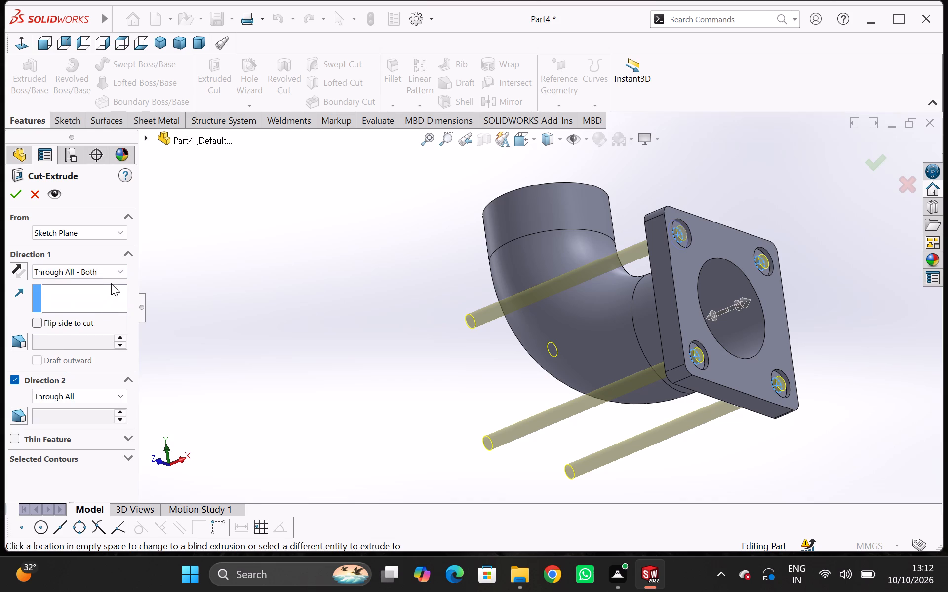
click(114, 269)
click(101, 311)
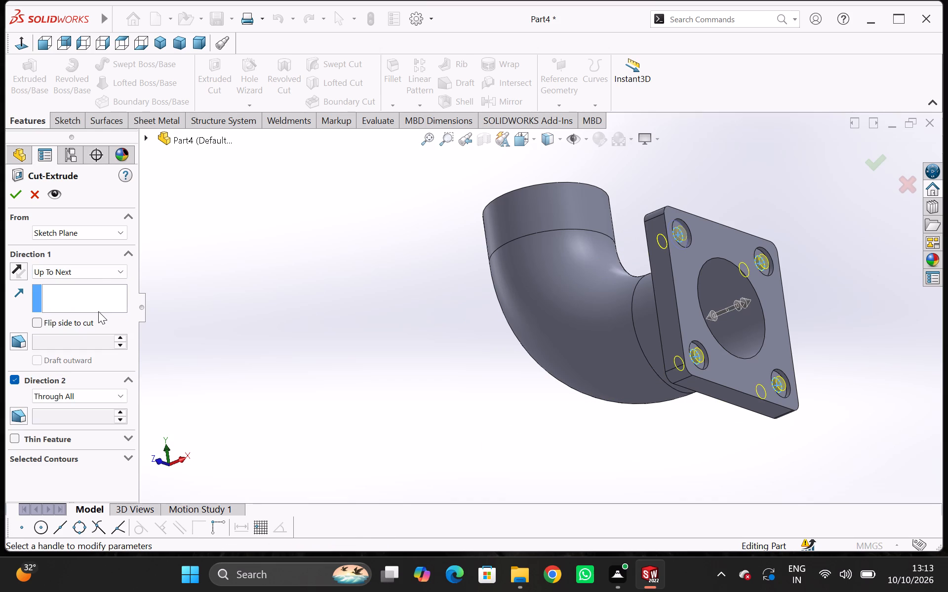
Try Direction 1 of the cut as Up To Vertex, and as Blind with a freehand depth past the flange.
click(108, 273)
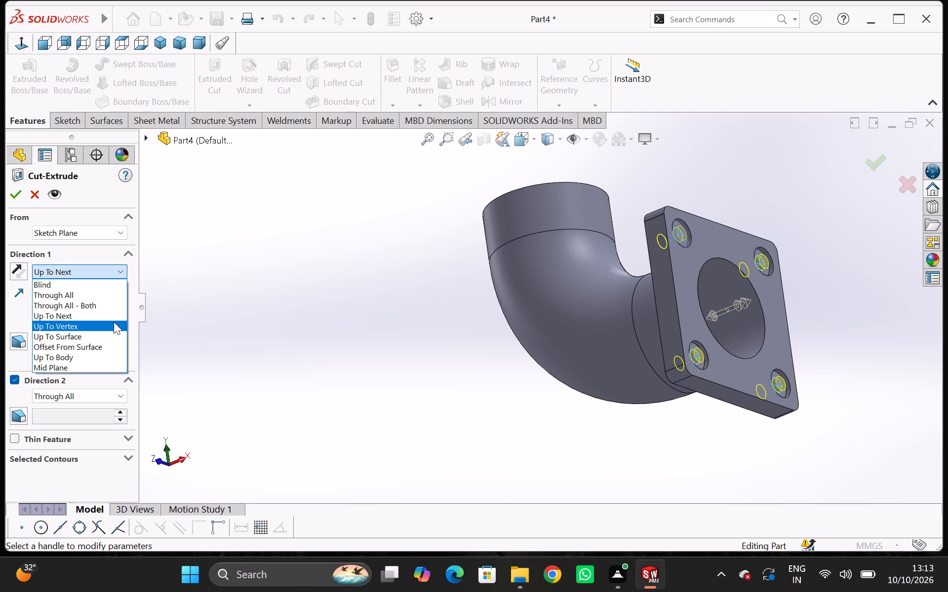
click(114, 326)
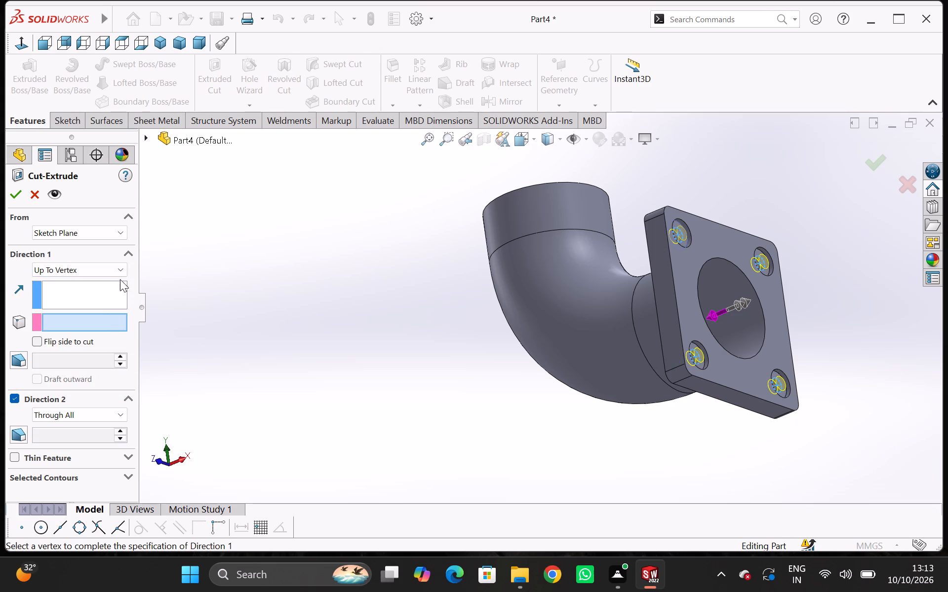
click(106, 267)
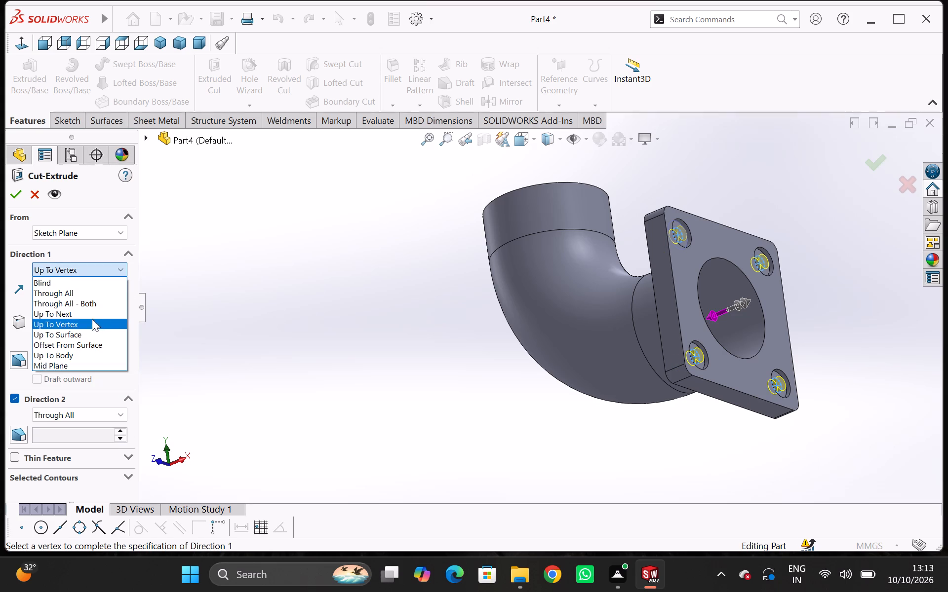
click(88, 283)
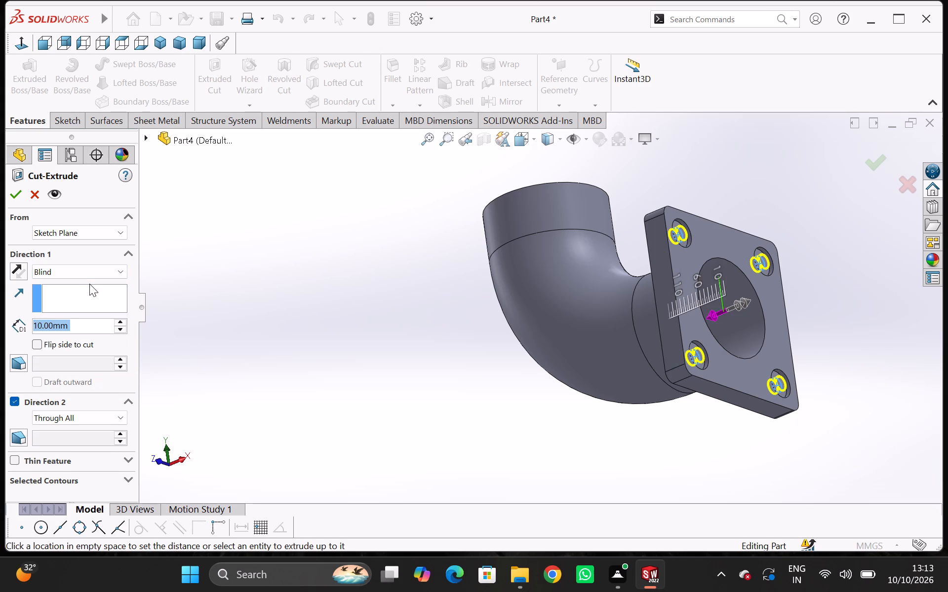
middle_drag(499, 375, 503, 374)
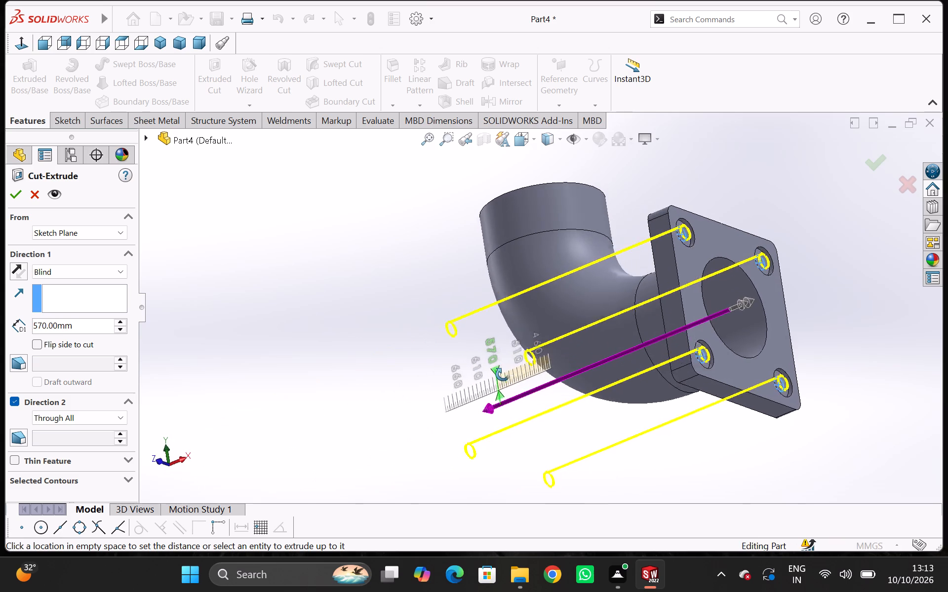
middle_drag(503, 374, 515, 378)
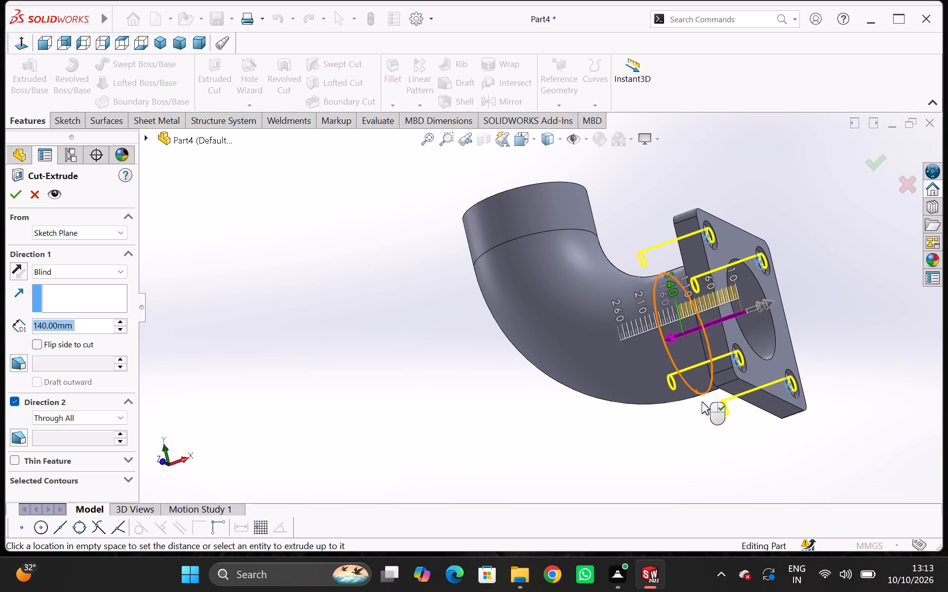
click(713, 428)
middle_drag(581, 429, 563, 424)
Set Direction 1 to Up To Next and complete the cut of the four 30 mm holes through the flange.
click(79, 272)
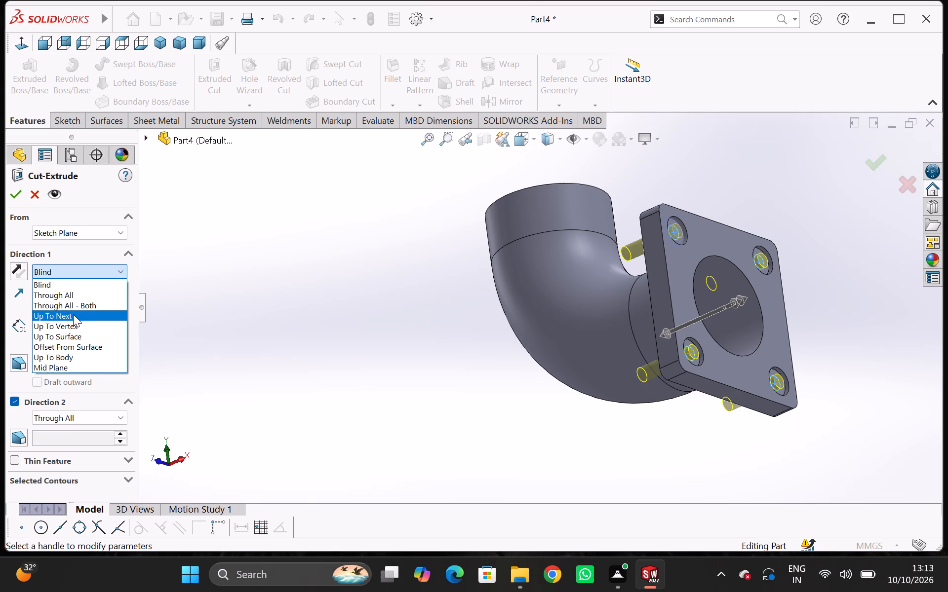
click(73, 314)
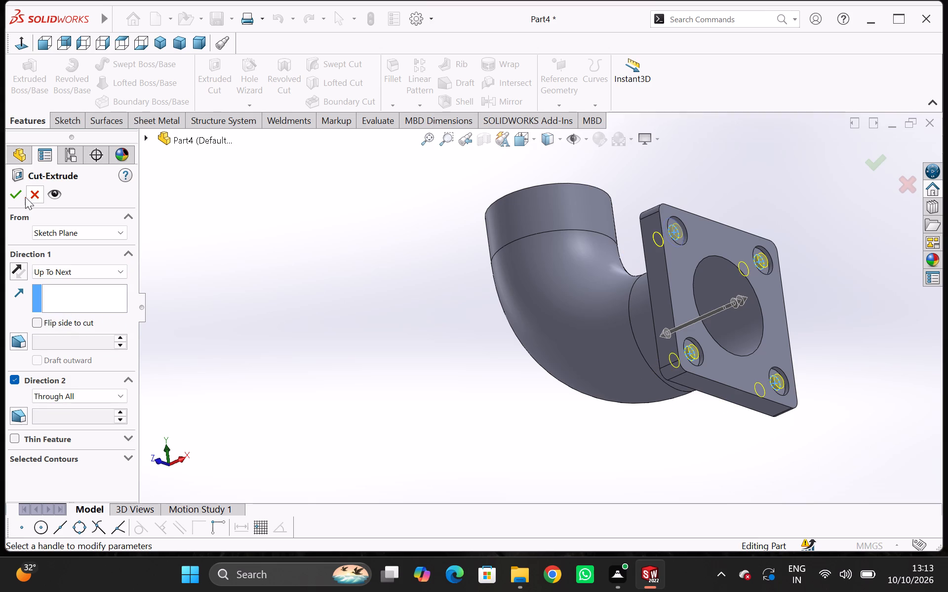
click(17, 197)
Examine the flange's four recessed holes, its rear face and the pipe elbow from several angles.
middle_drag(493, 384, 470, 384)
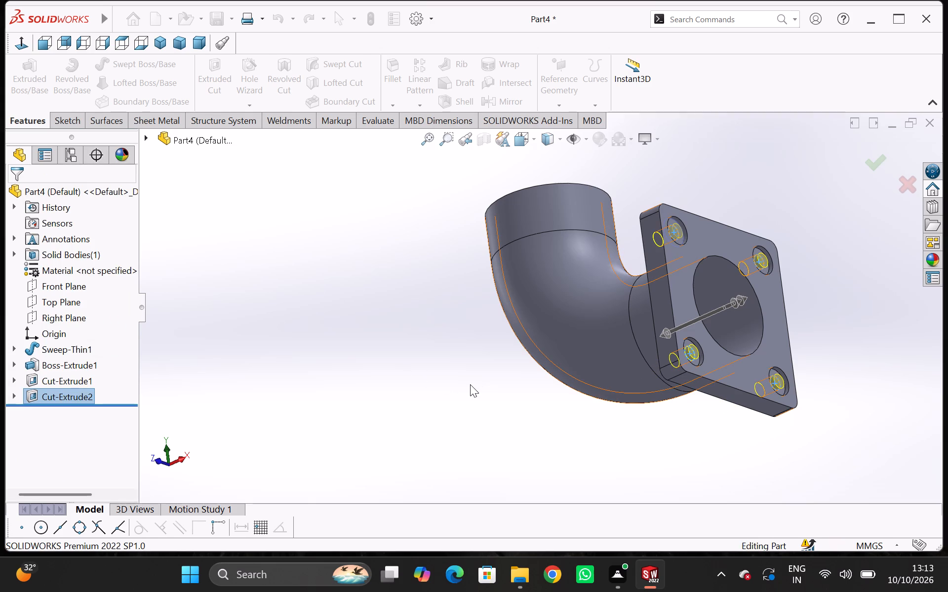
middle_drag(470, 384, 469, 384)
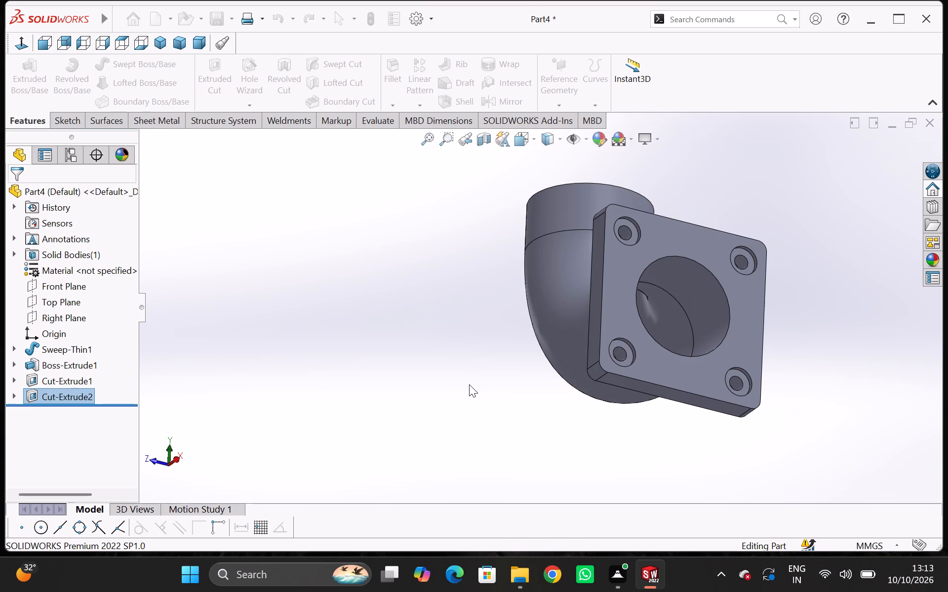
middle_drag(510, 380, 470, 320)
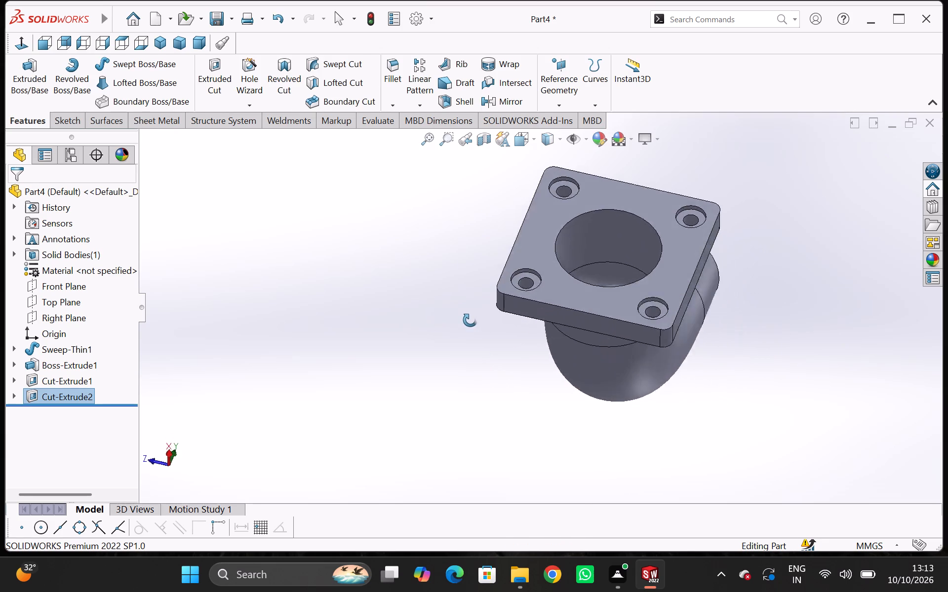
middle_drag(470, 320, 484, 340)
scroll(356, 346, down, 1)
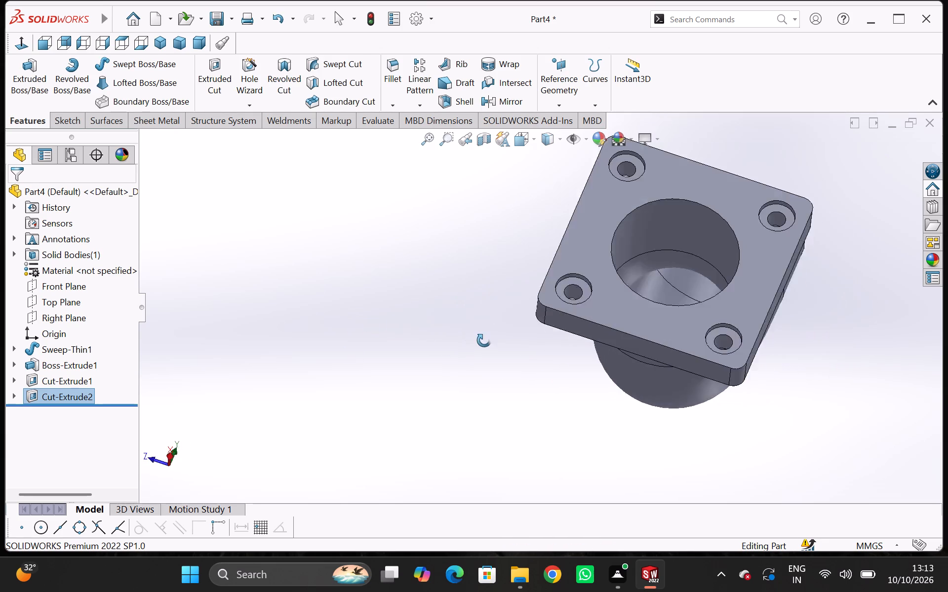
middle_drag(484, 340, 480, 369)
scroll(480, 369, up, 1)
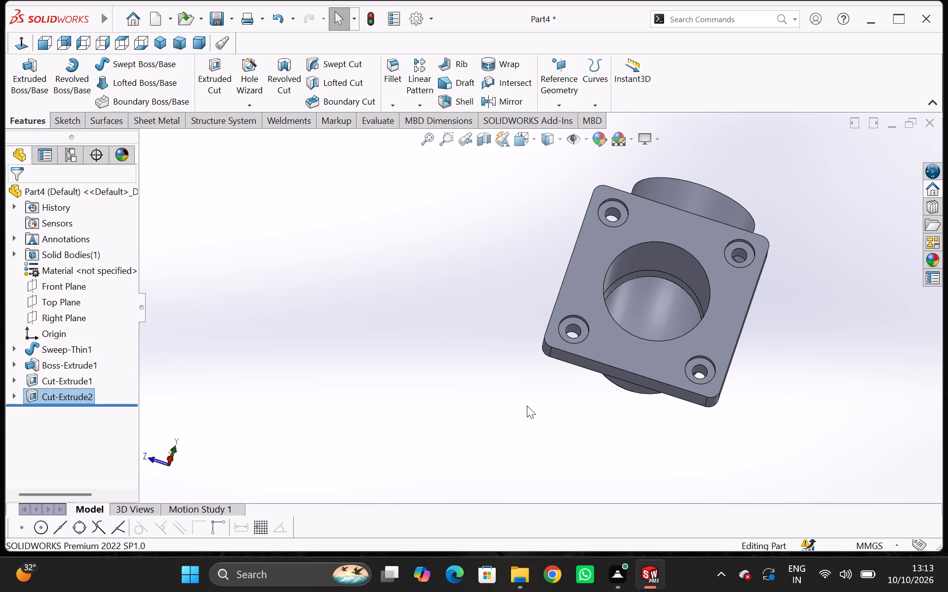
scroll(527, 406, down, 2)
scroll(530, 414, up, 3)
middle_drag(613, 344, 599, 344)
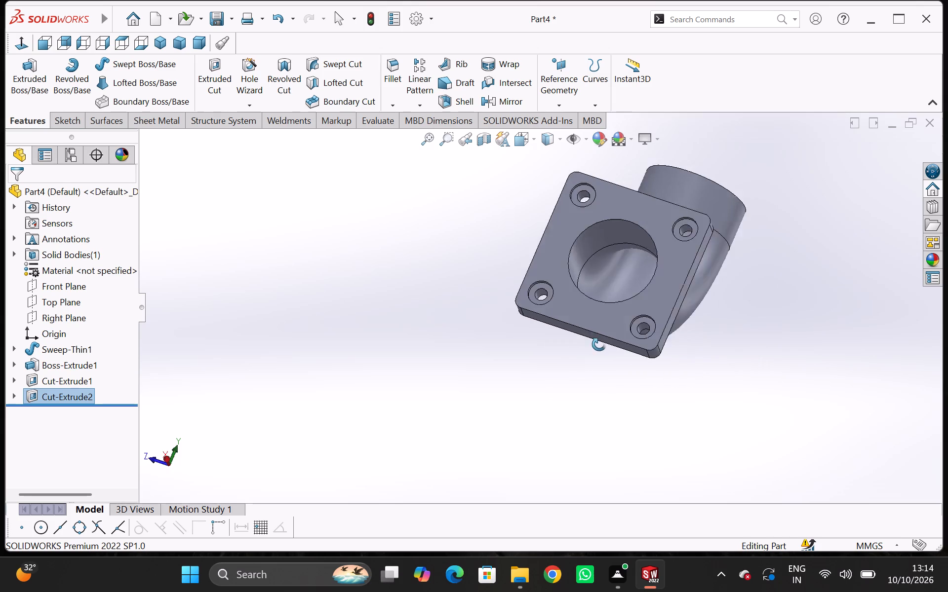
middle_drag(599, 344, 490, 377)
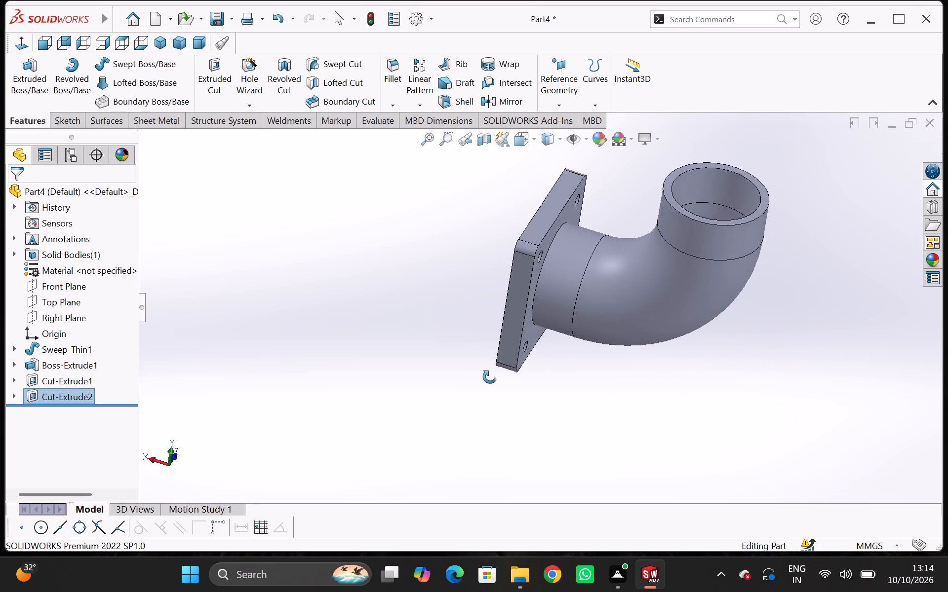
middle_drag(490, 377, 484, 406)
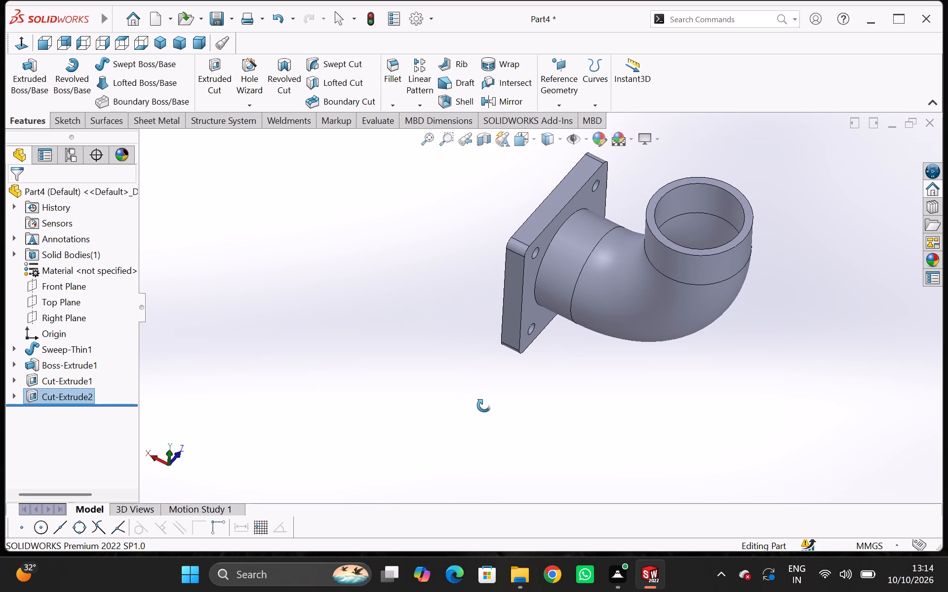
middle_drag(484, 406, 490, 407)
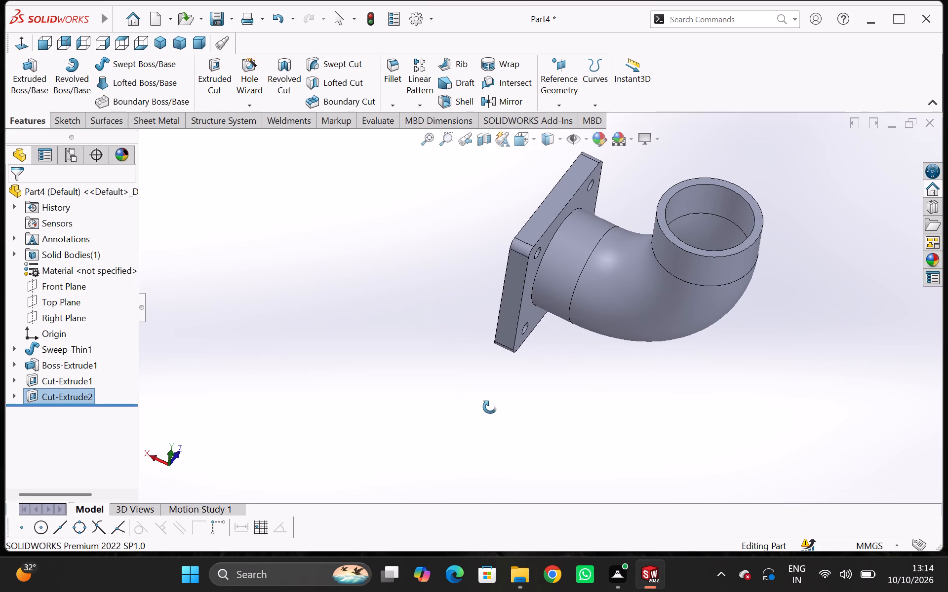
middle_drag(490, 407, 492, 408)
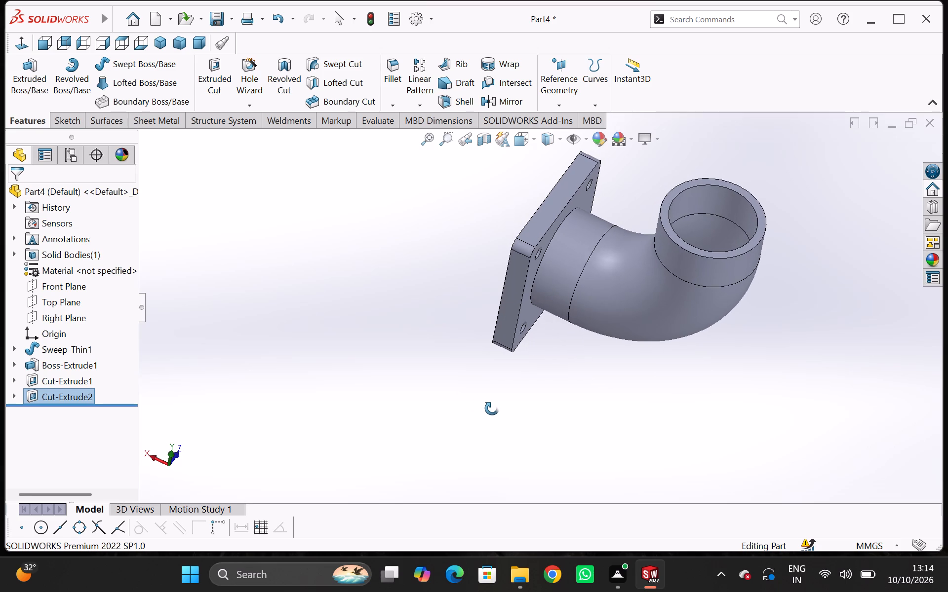
middle_drag(492, 408, 495, 410)
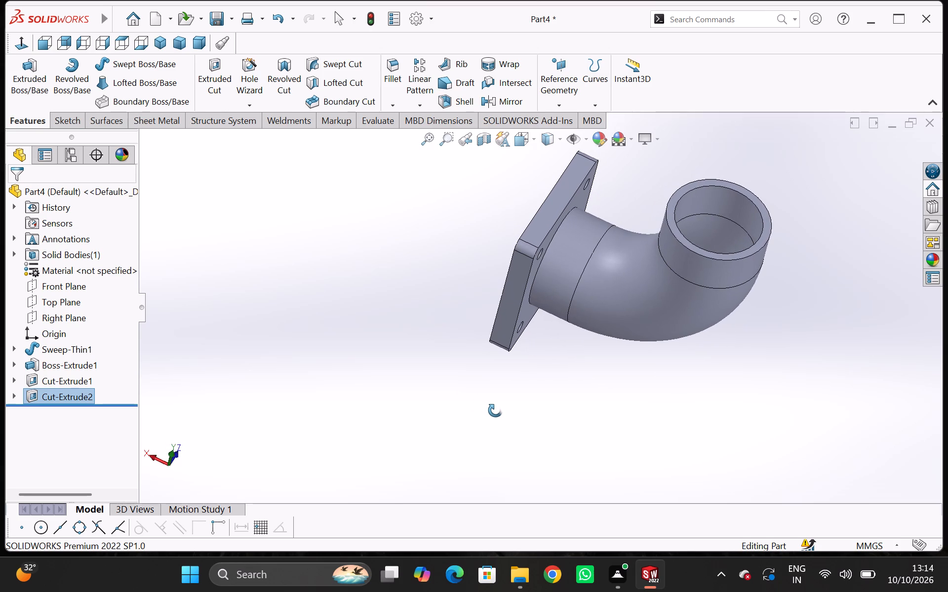
middle_drag(495, 410, 500, 420)
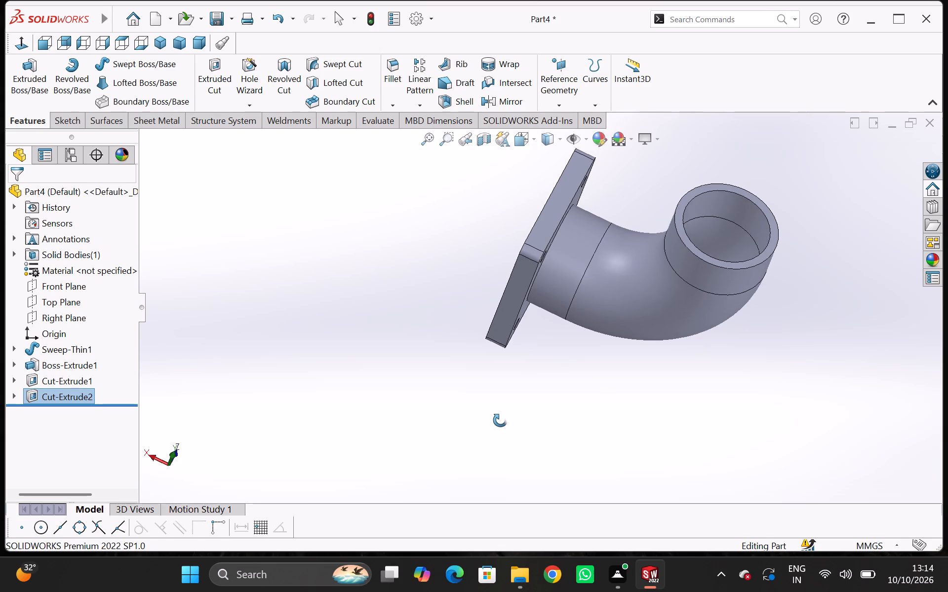
middle_drag(500, 420, 504, 428)
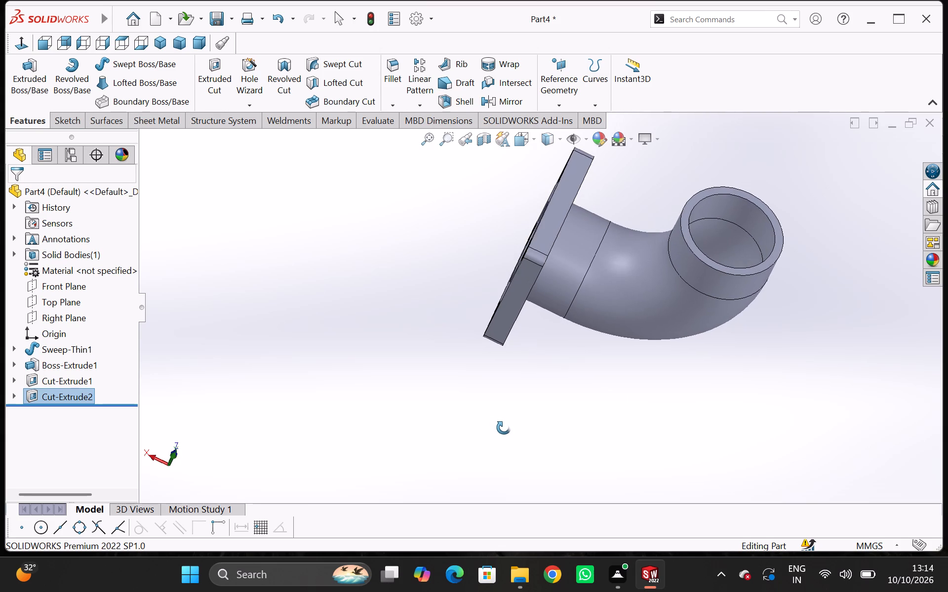
middle_drag(504, 428, 553, 423)
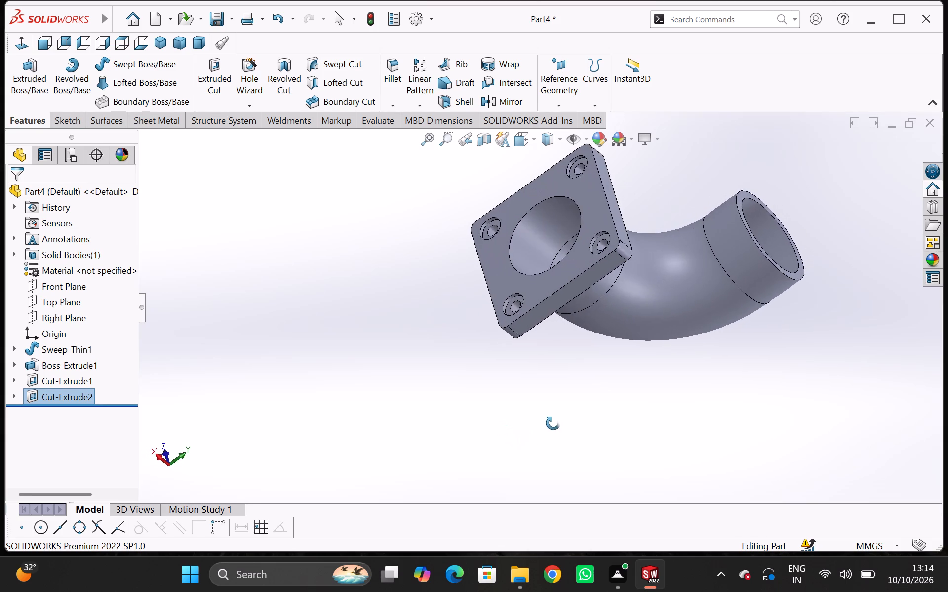
middle_drag(553, 423, 598, 482)
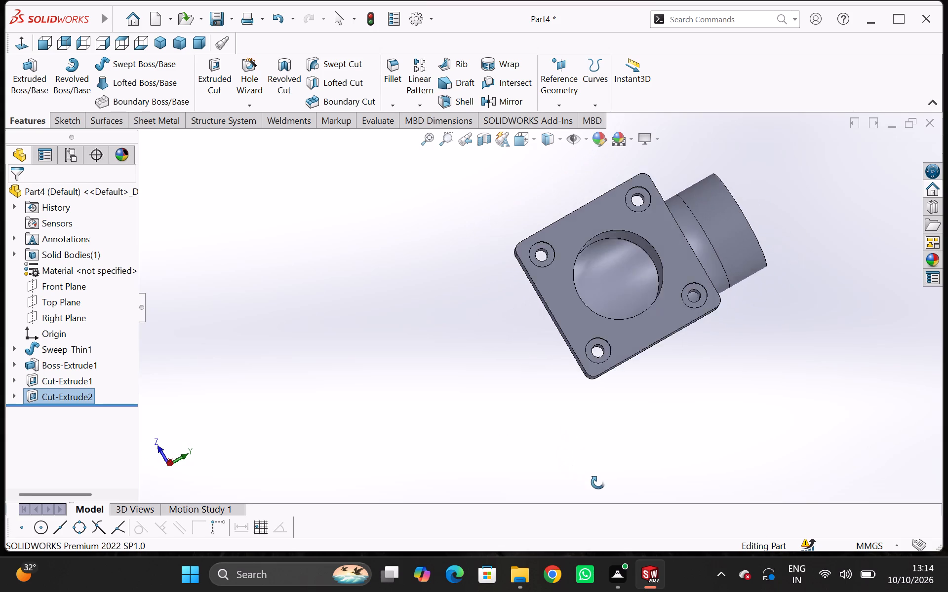
middle_drag(598, 482, 599, 494)
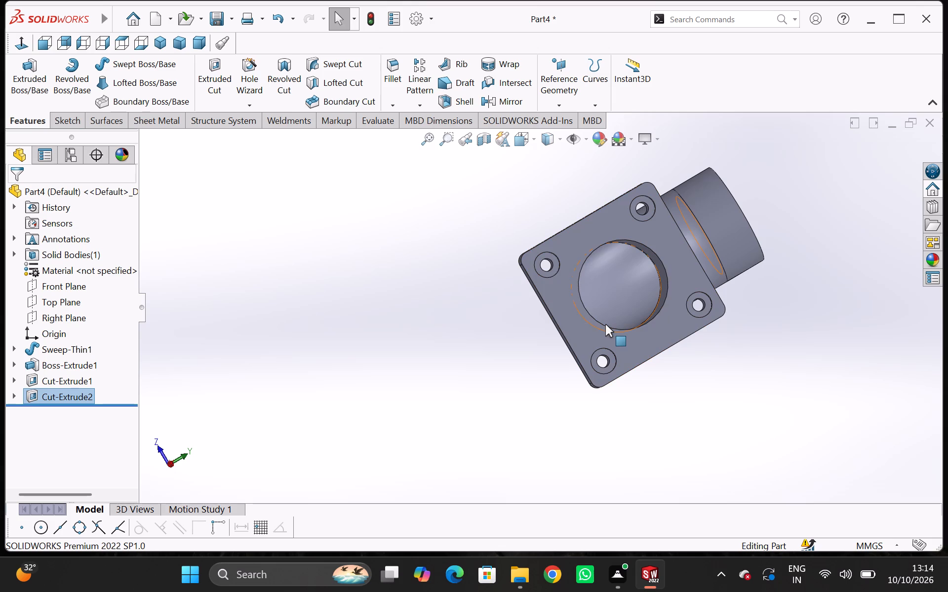
middle_drag(533, 339, 515, 345)
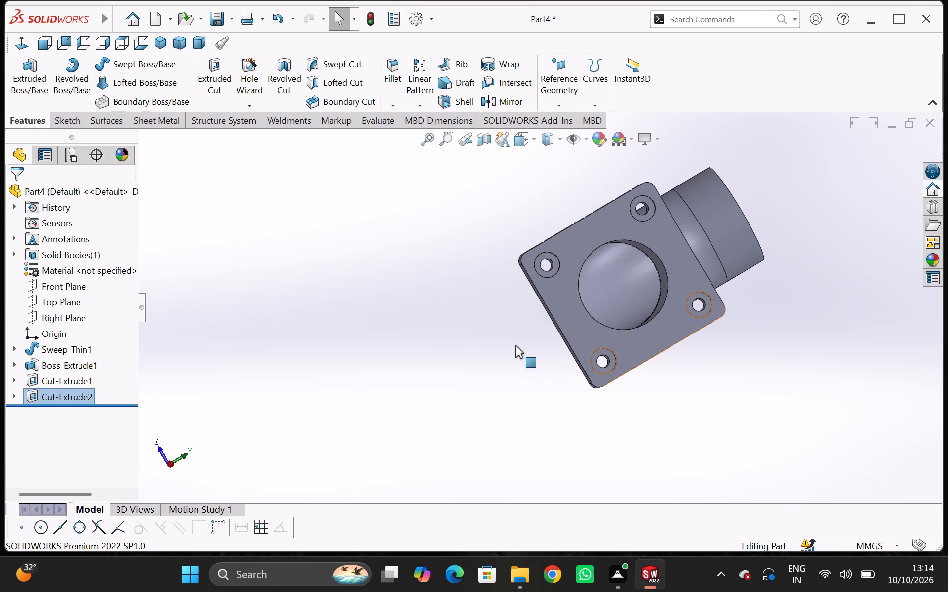
middle_drag(515, 345, 504, 362)
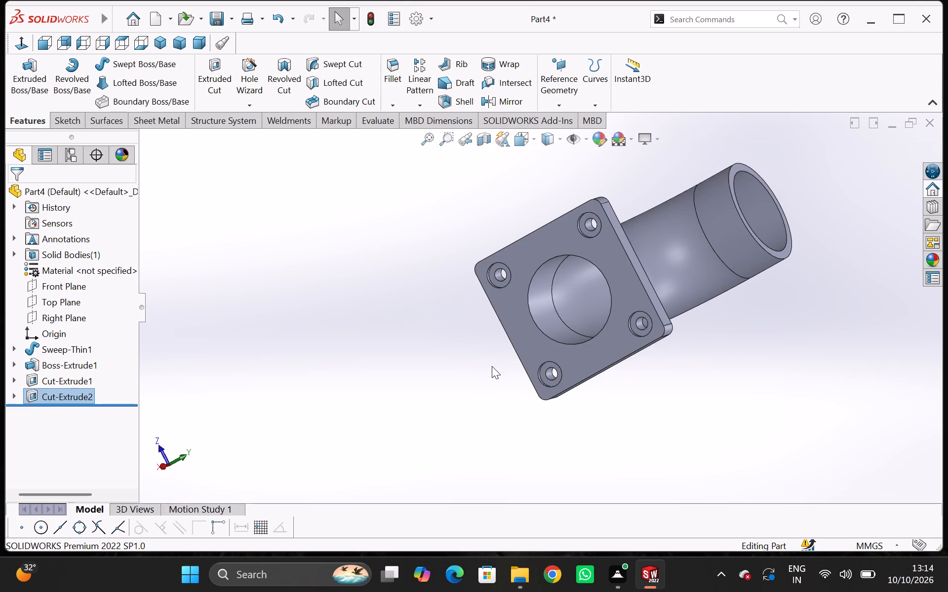
Chamfer the circular bore edge on the flange's outer face with a 10 mm distance and a 45° angle.
click(532, 319)
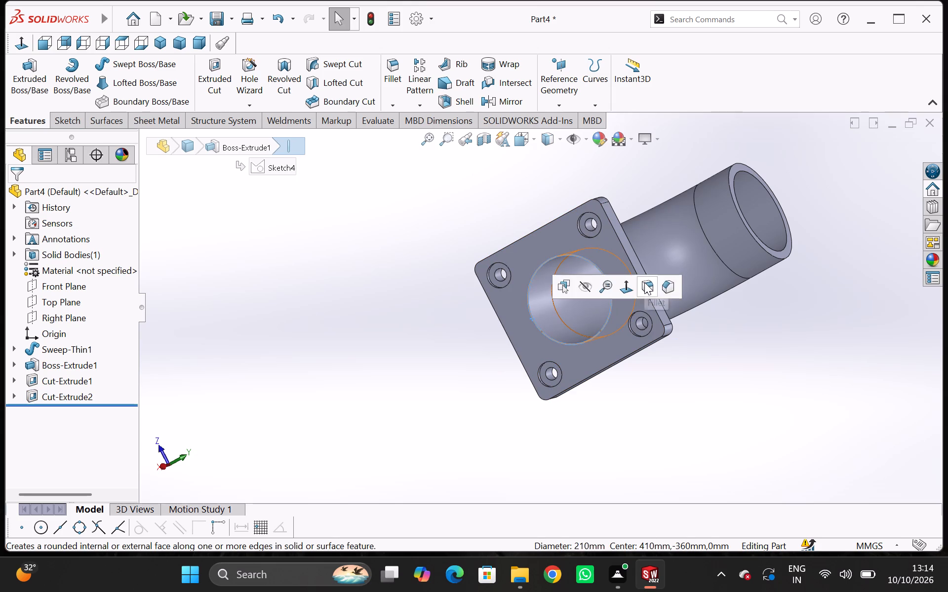
click(677, 283)
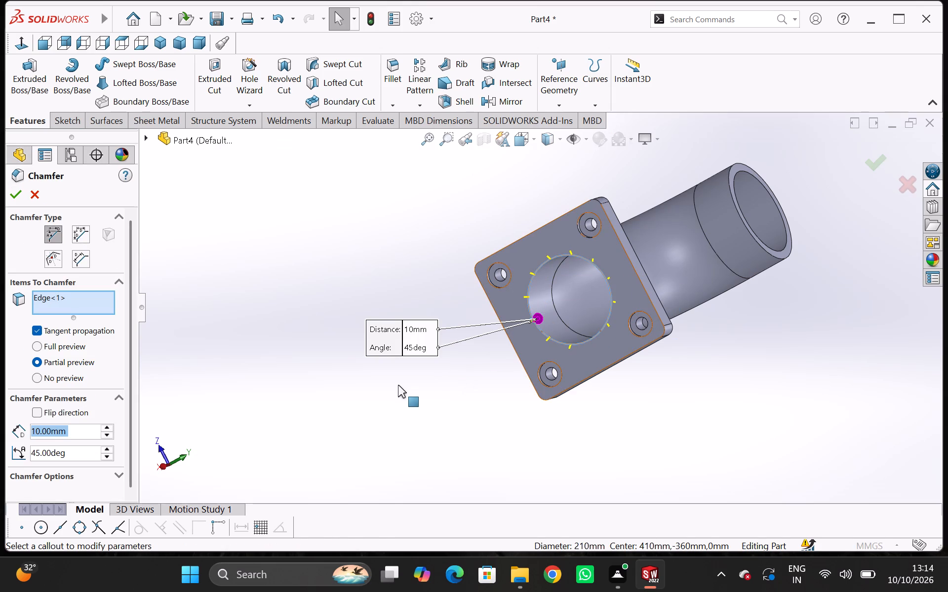
key(Return)
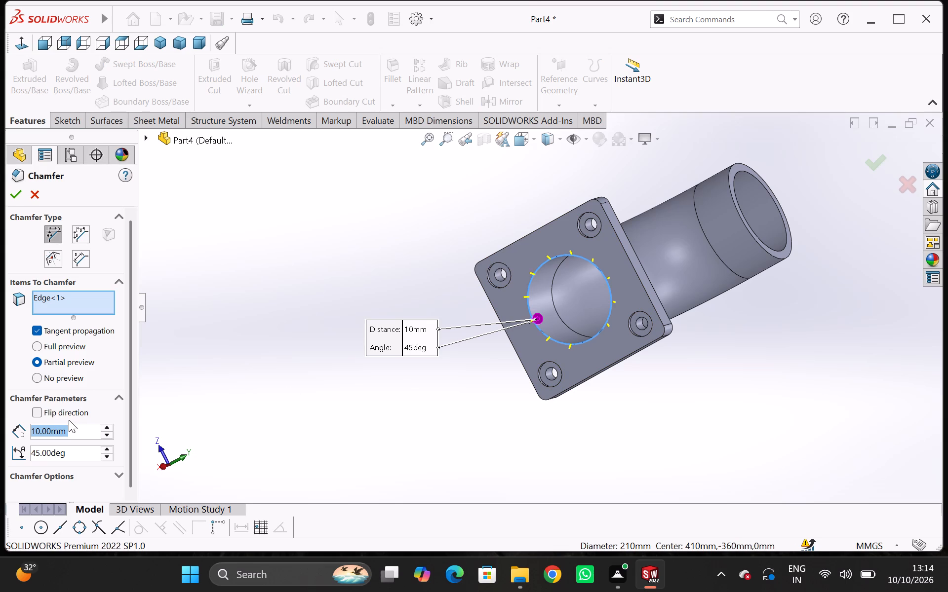
Examine the chamfered bore, the flange and the pipe elbow's open end from several angles.
middle_drag(440, 427, 453, 432)
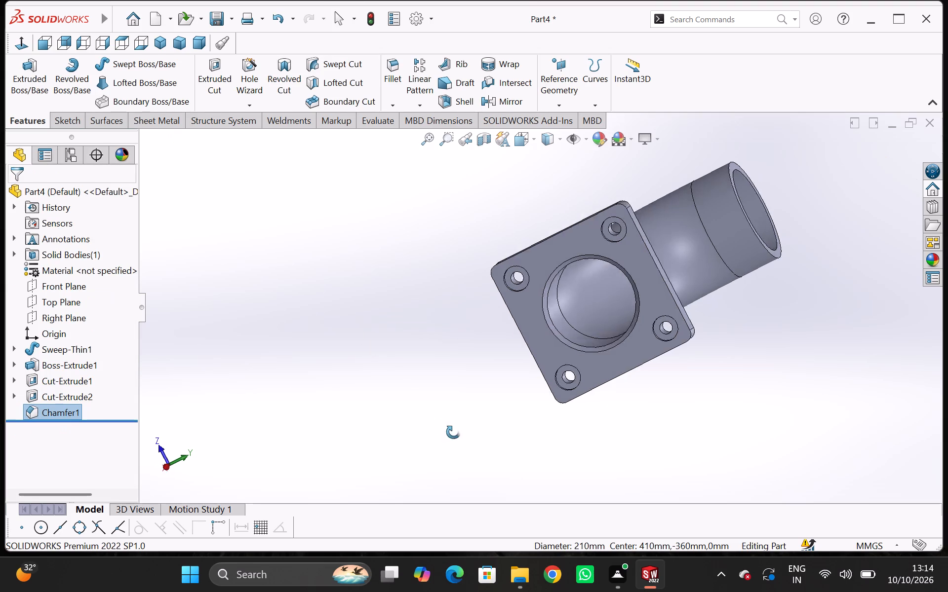
middle_drag(453, 432, 470, 423)
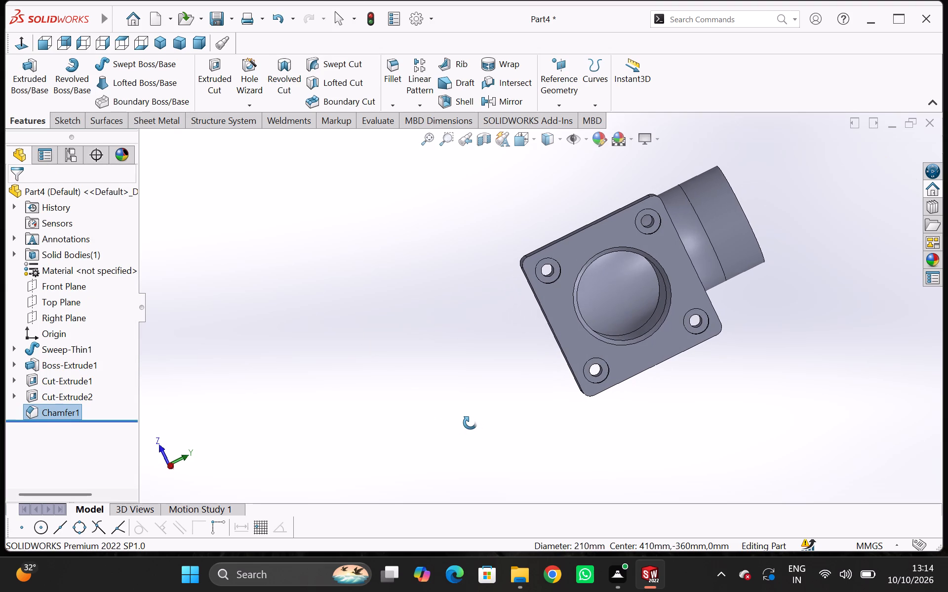
middle_drag(470, 423, 452, 435)
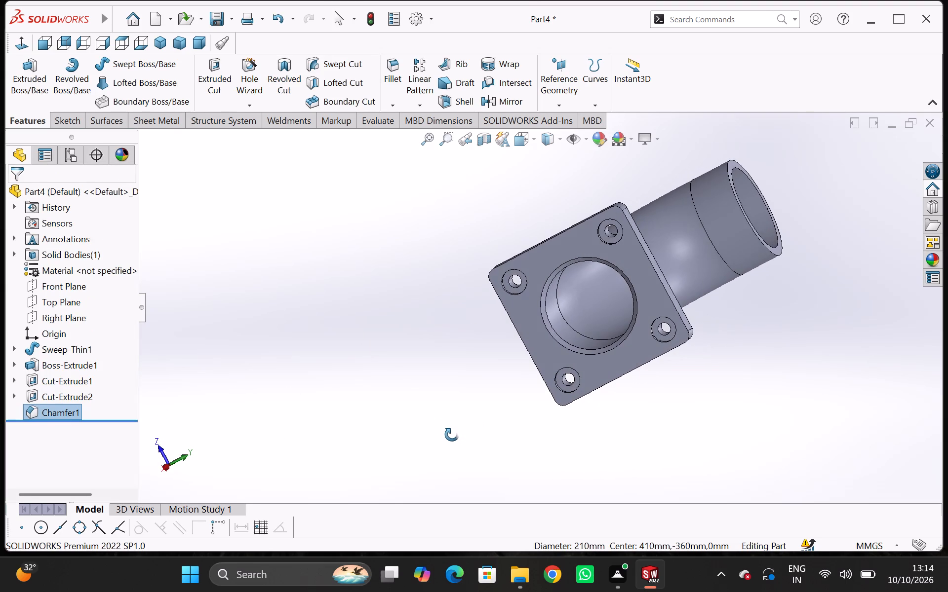
middle_drag(452, 435, 424, 428)
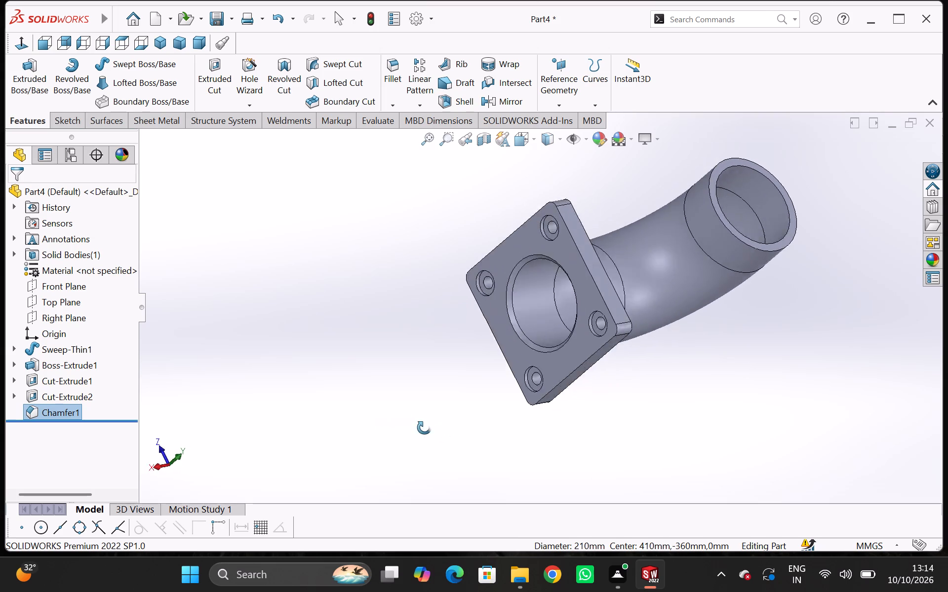
middle_drag(424, 428, 506, 449)
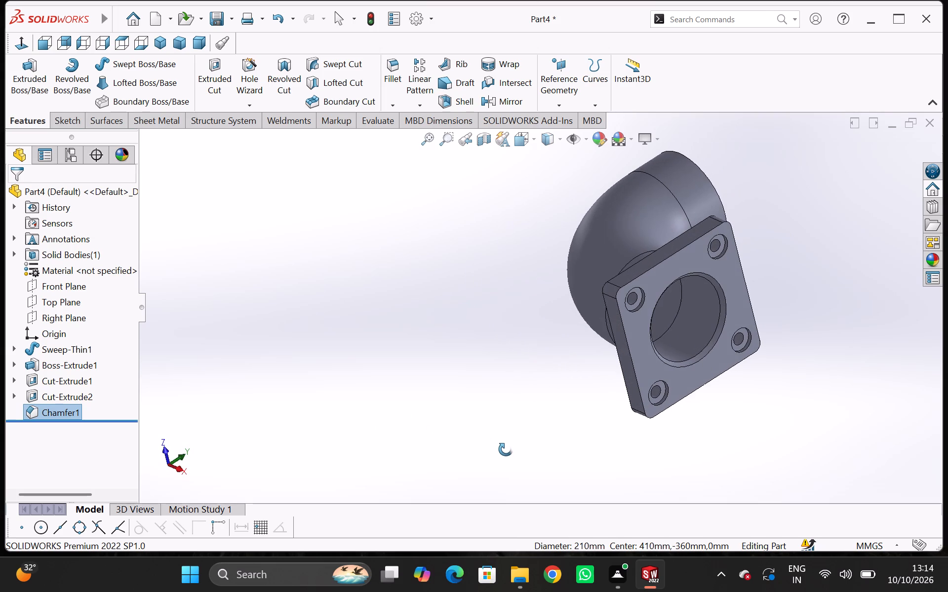
middle_drag(506, 449, 449, 431)
middle_drag(484, 405, 518, 416)
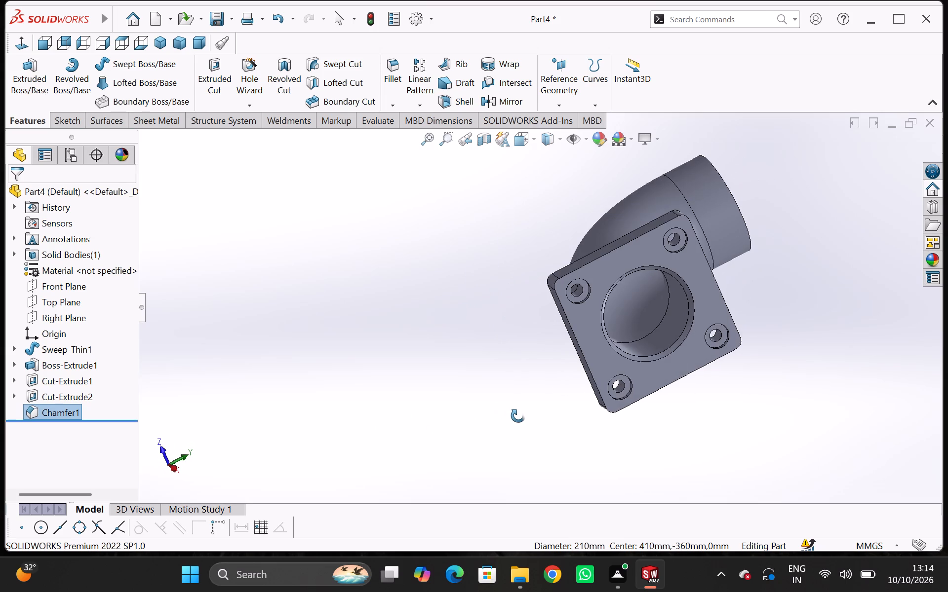
middle_drag(518, 416, 516, 416)
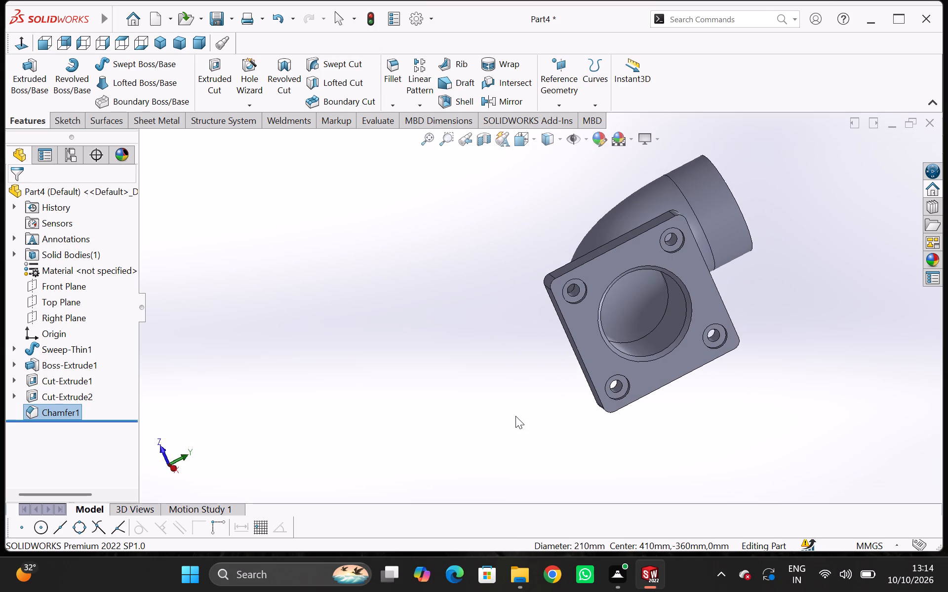
middle_drag(520, 386, 493, 392)
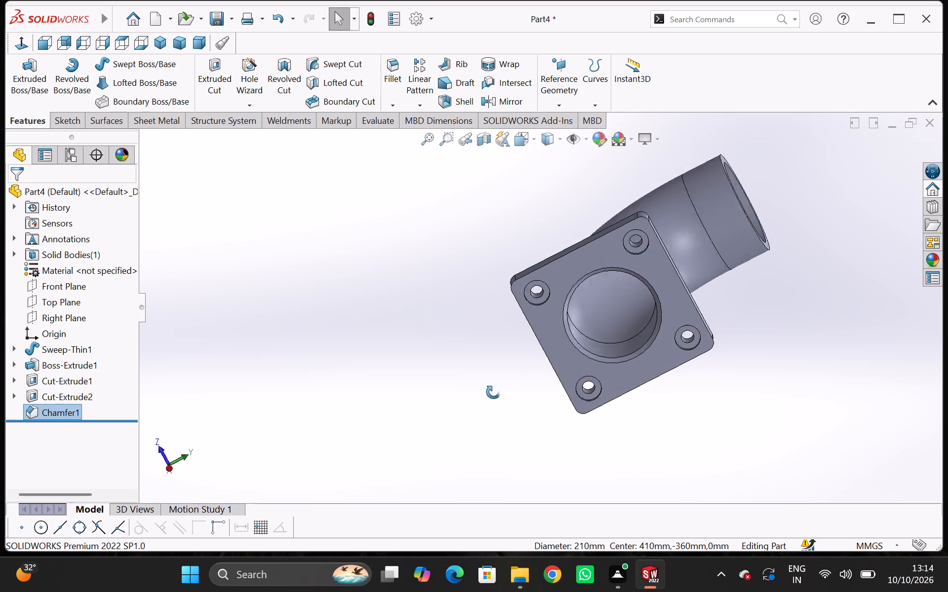
middle_drag(493, 392, 403, 415)
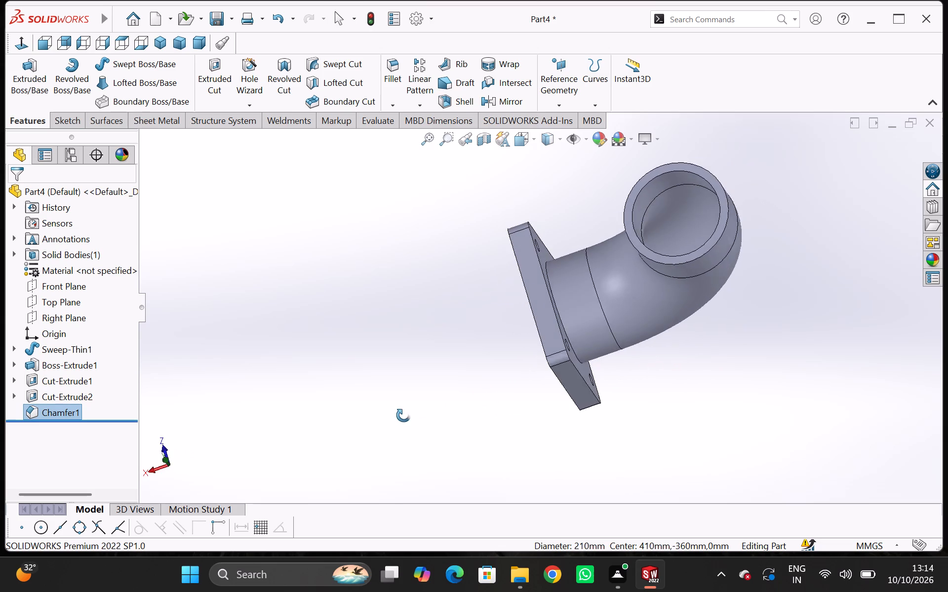
middle_drag(403, 415, 416, 441)
Start a new sketch on the ring-shaped end face at the pipe elbow's open end.
scroll(413, 423, down, 2)
scroll(413, 423, up, 3)
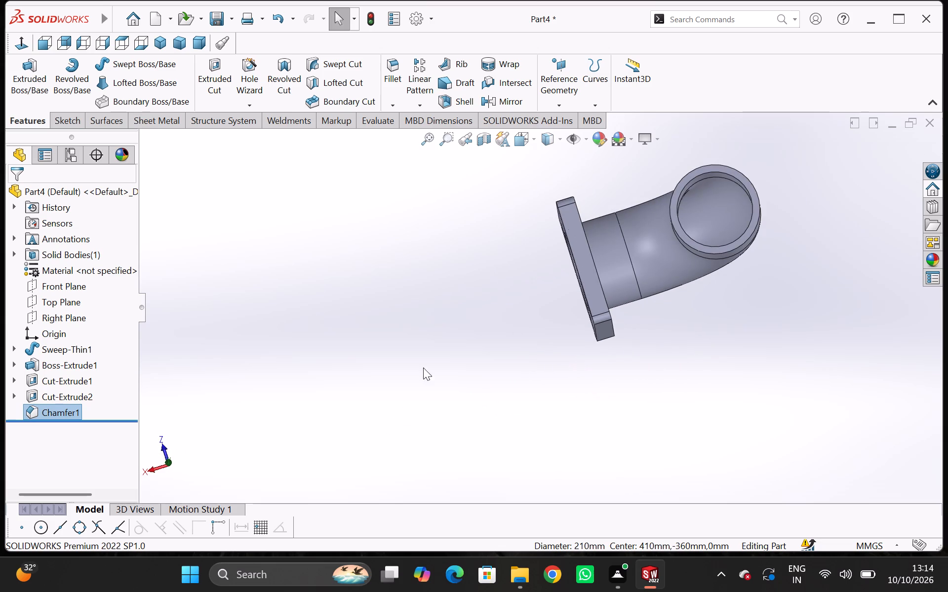
click(673, 220)
click(729, 184)
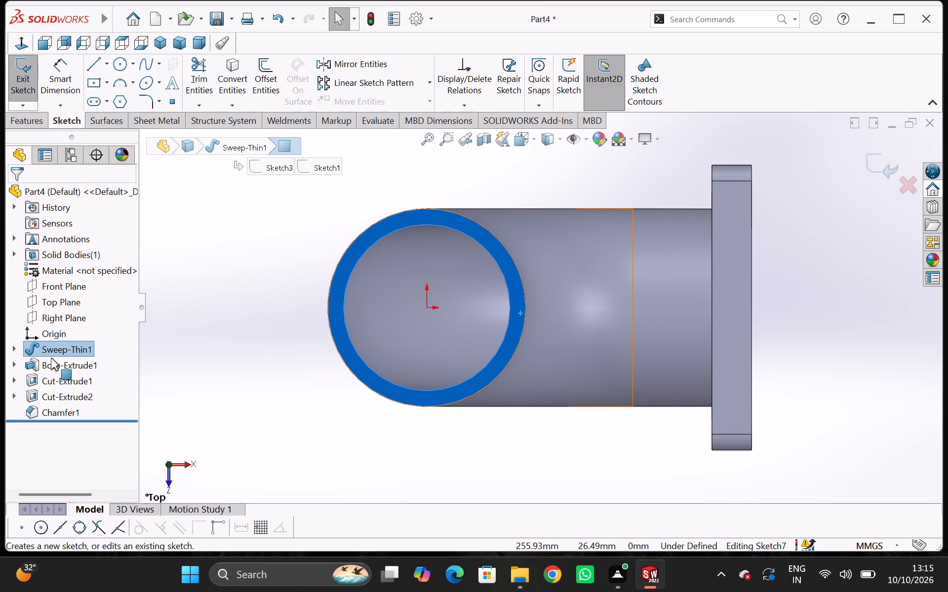
click(227, 346)
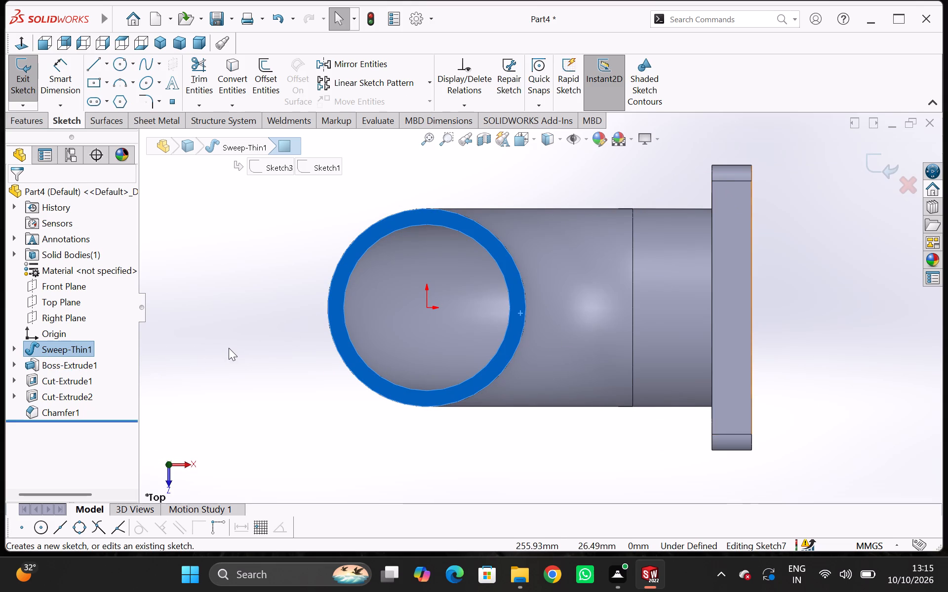
click(253, 341)
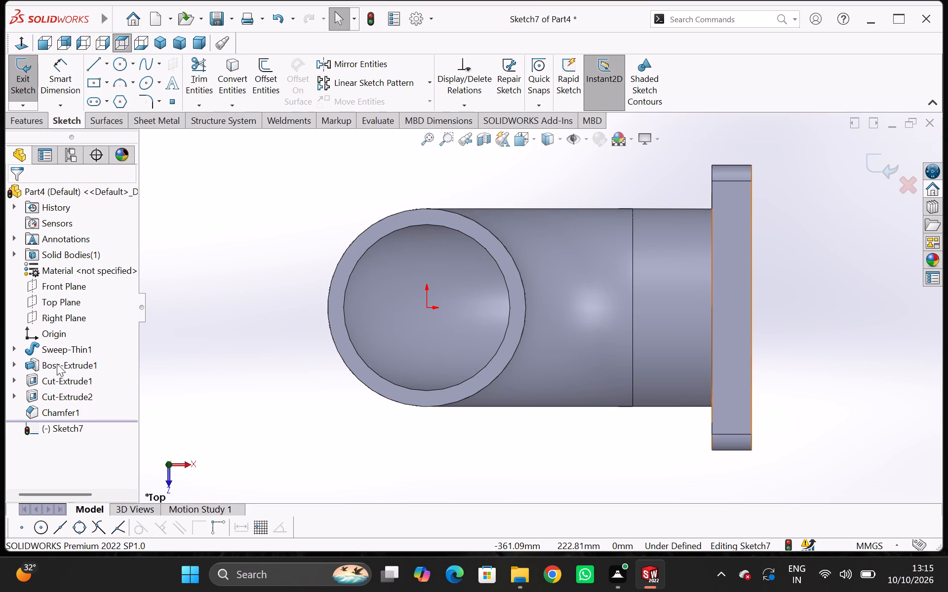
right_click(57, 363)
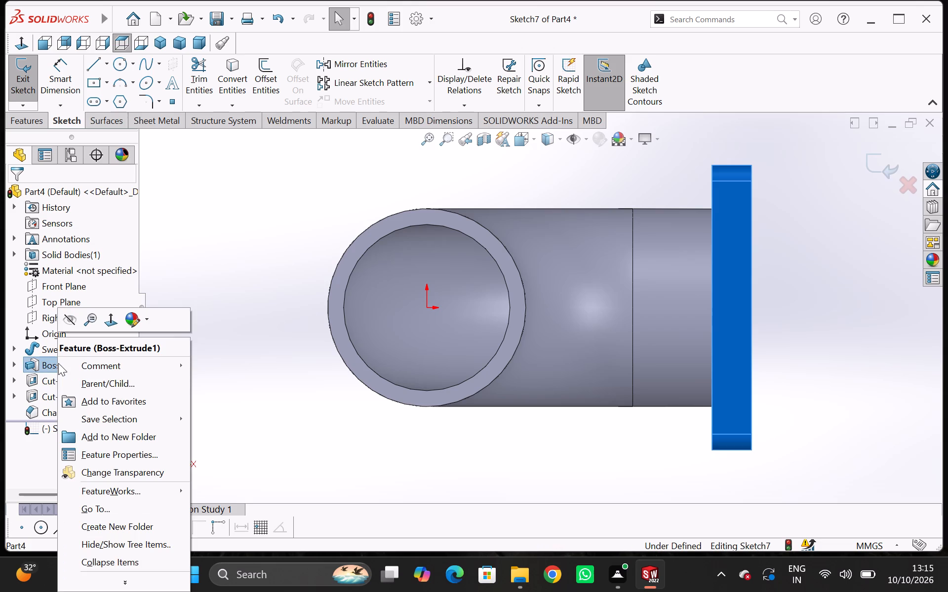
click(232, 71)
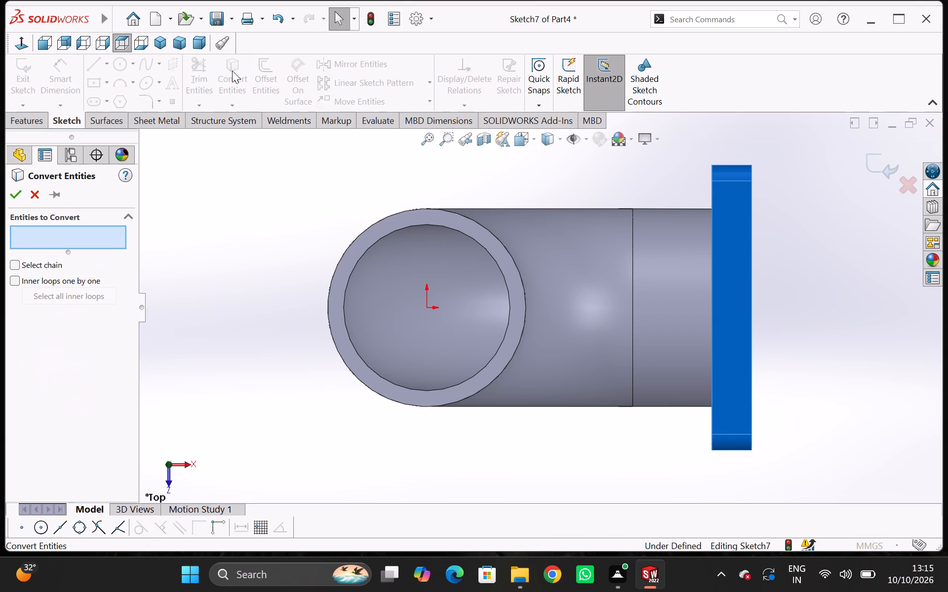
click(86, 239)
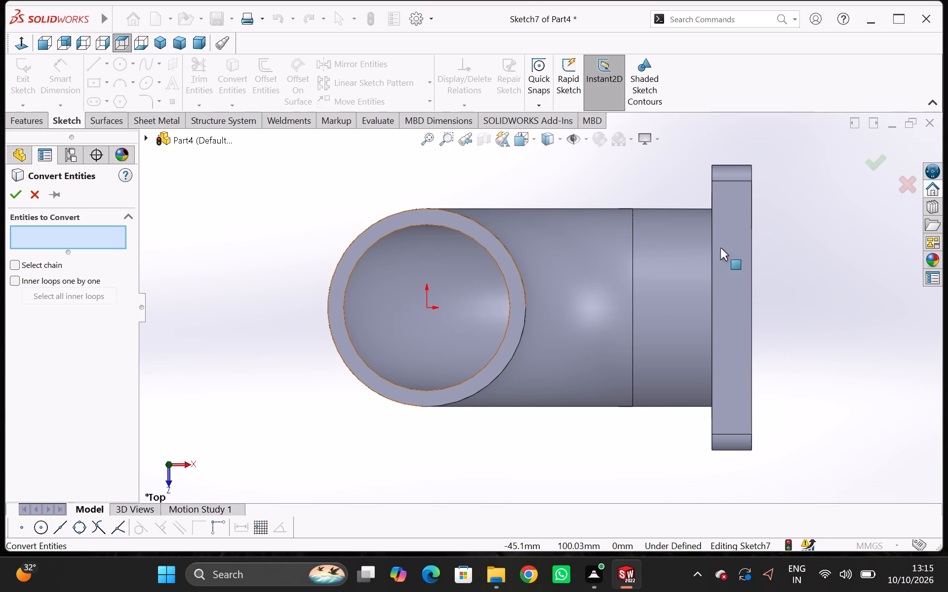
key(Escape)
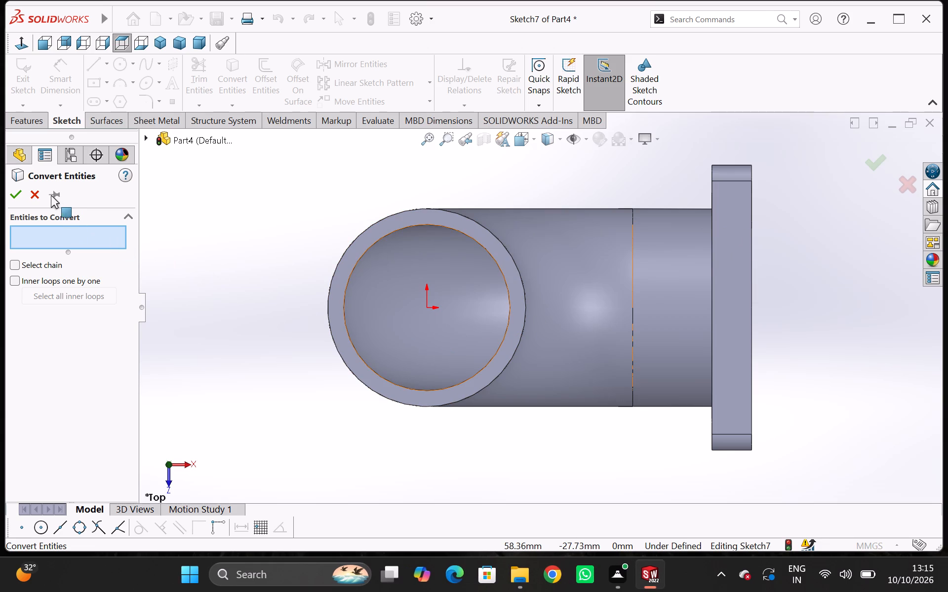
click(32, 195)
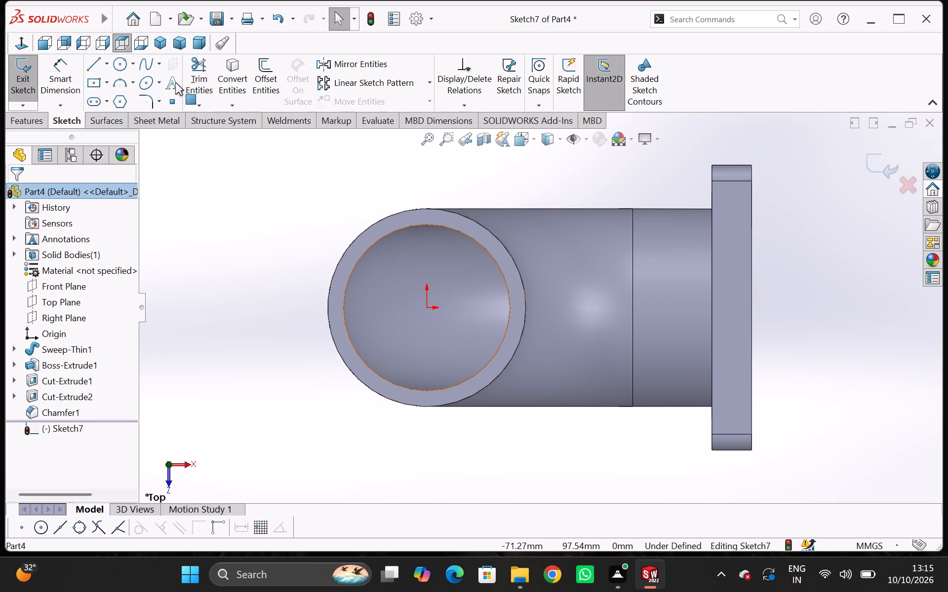
Sketch a centre rectangle about 334 by 353 mm around the pipe end, centred on the origin.
click(94, 78)
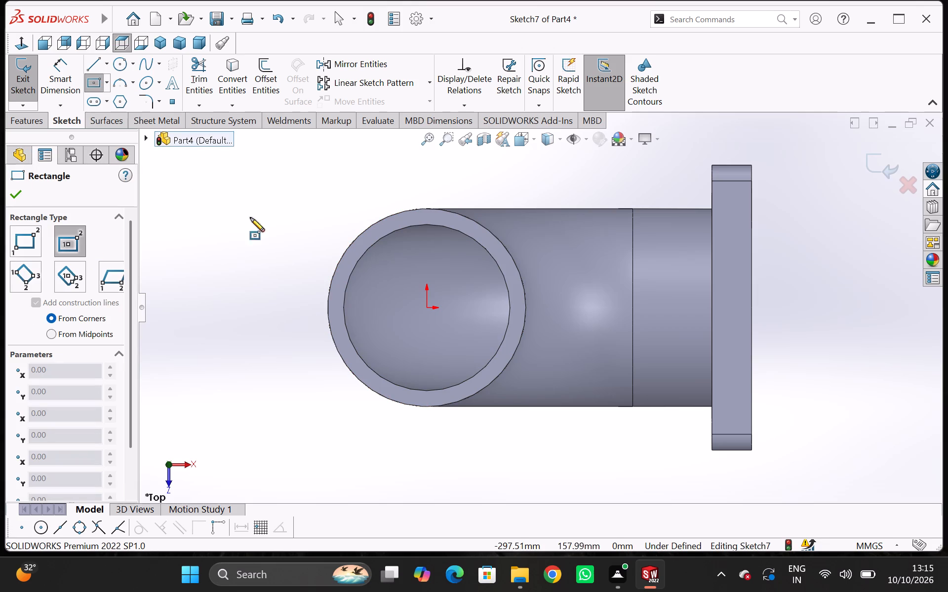
click(428, 307)
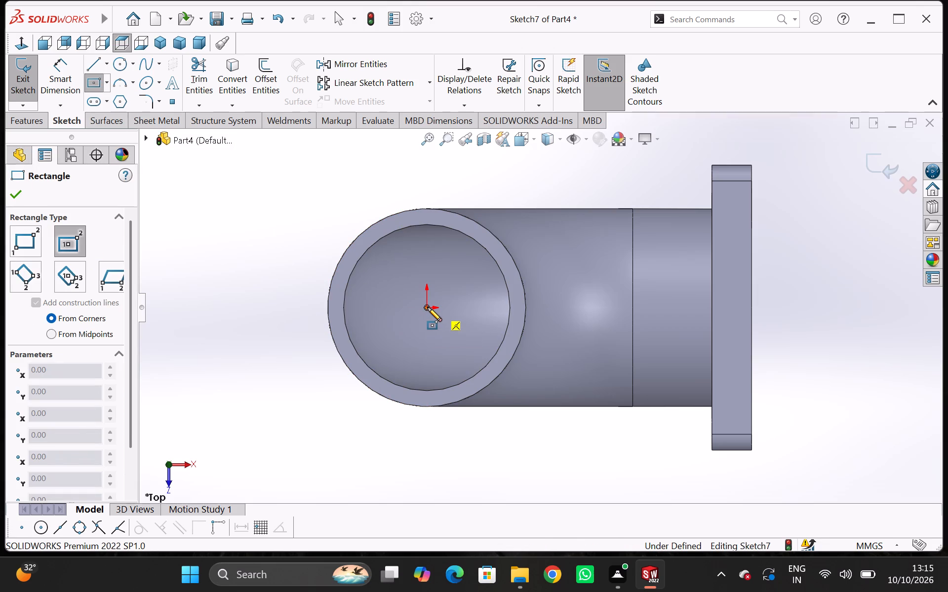
click(559, 447)
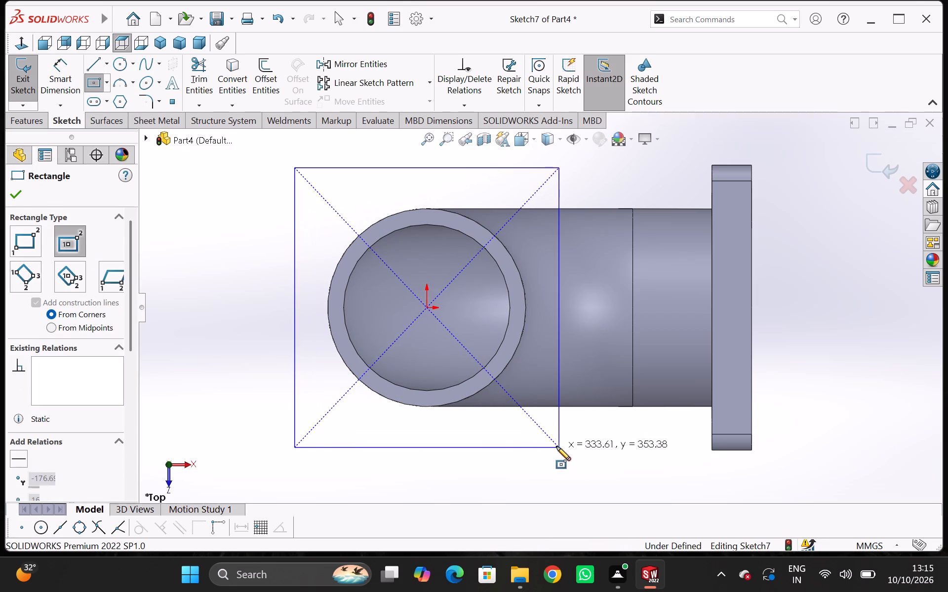
Dimension the rectangle's width and height to 360 mm each.
click(58, 73)
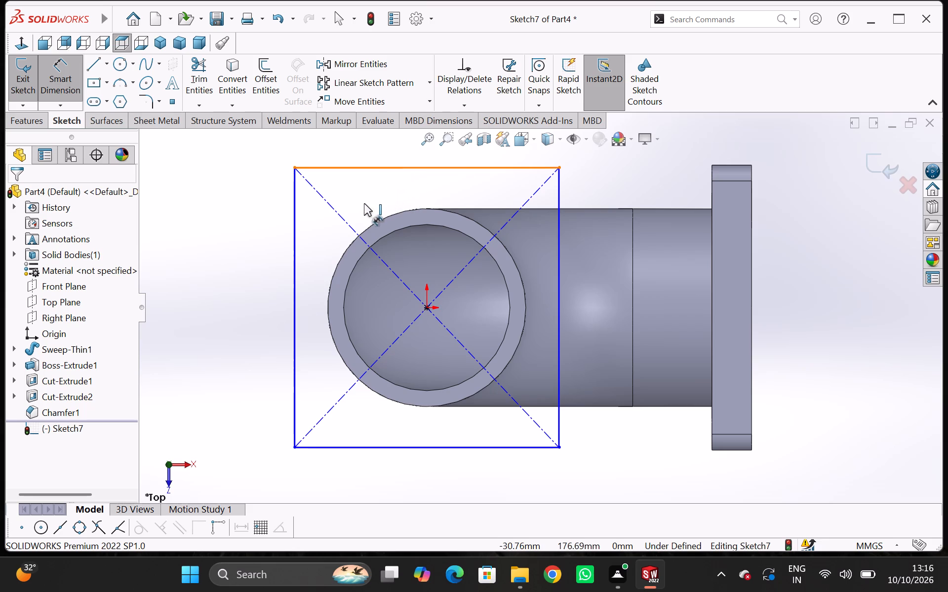
click(363, 167)
click(366, 152)
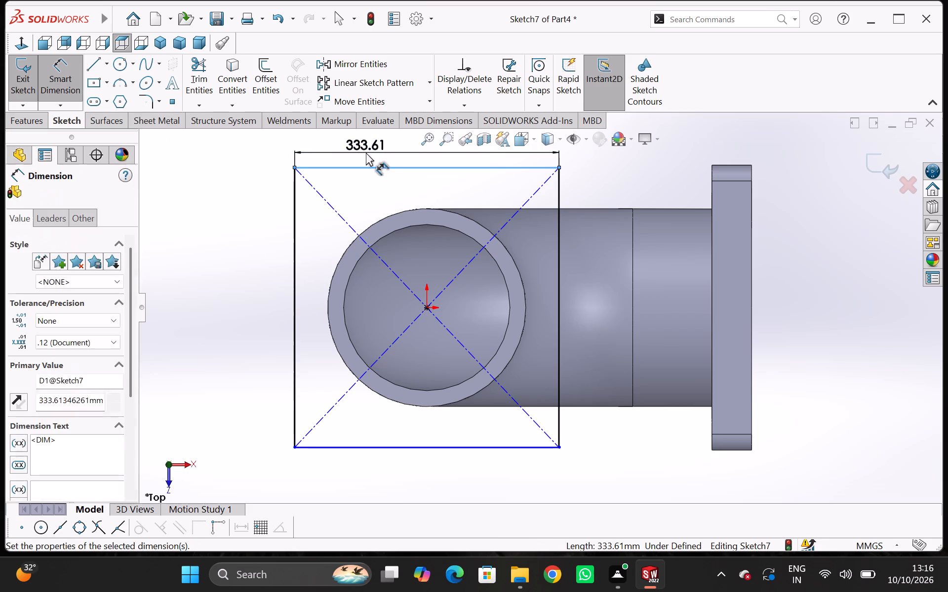
text(360)
key(Return)
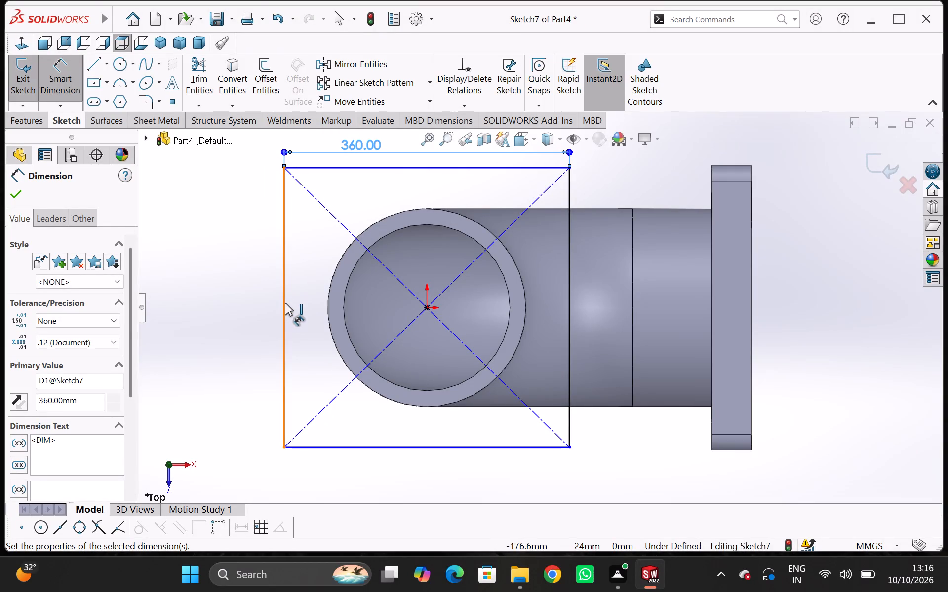
click(285, 303)
click(258, 317)
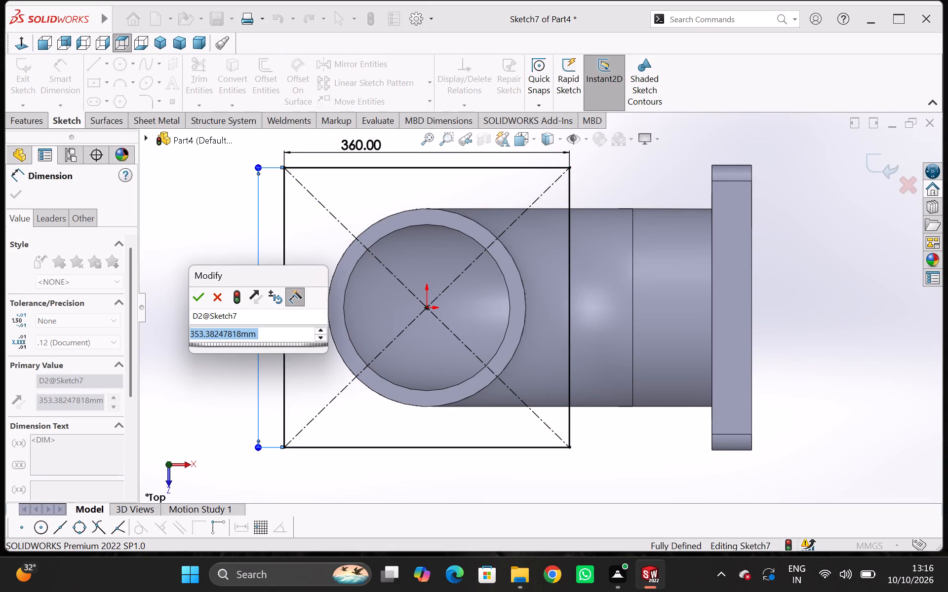
text(360)
key(Return)
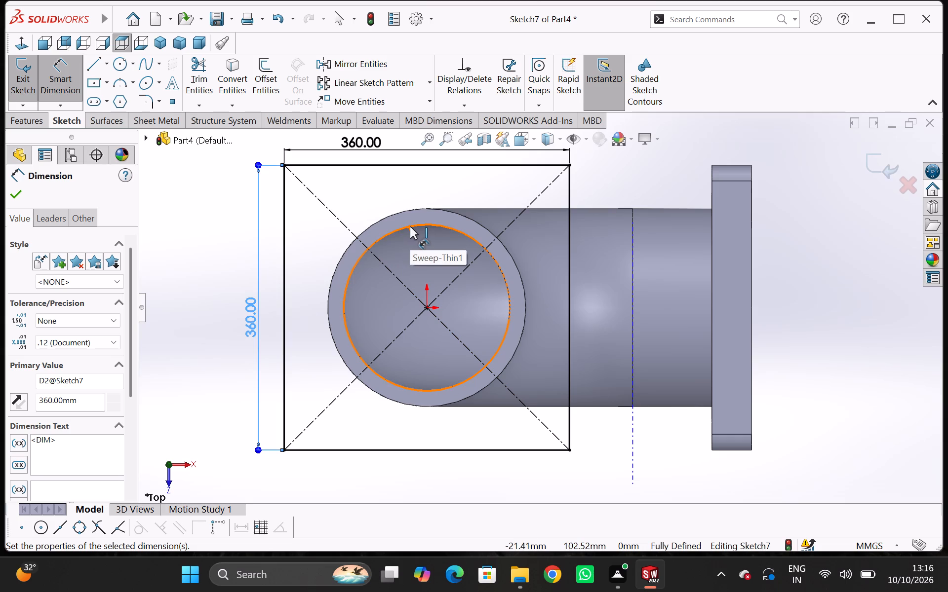
key(Escape)
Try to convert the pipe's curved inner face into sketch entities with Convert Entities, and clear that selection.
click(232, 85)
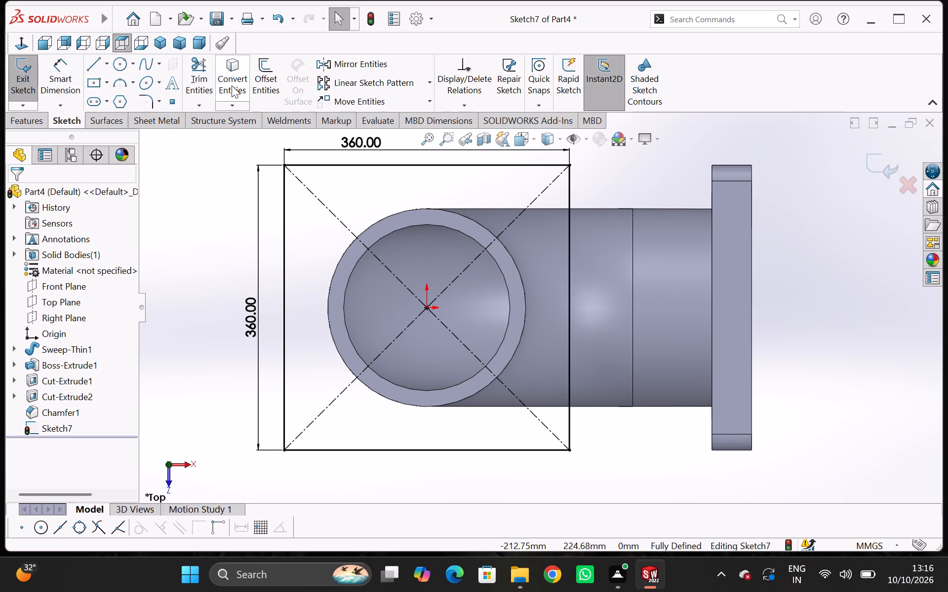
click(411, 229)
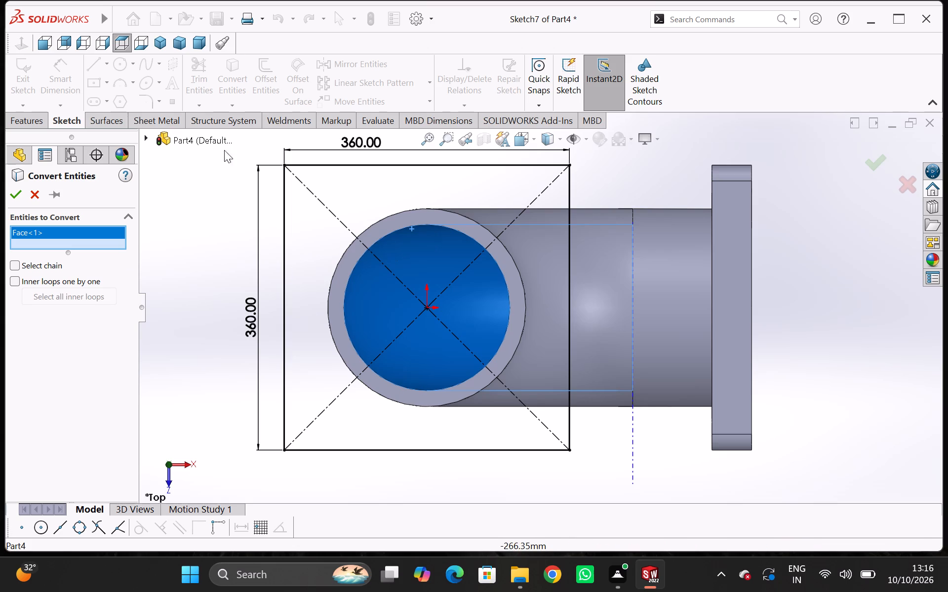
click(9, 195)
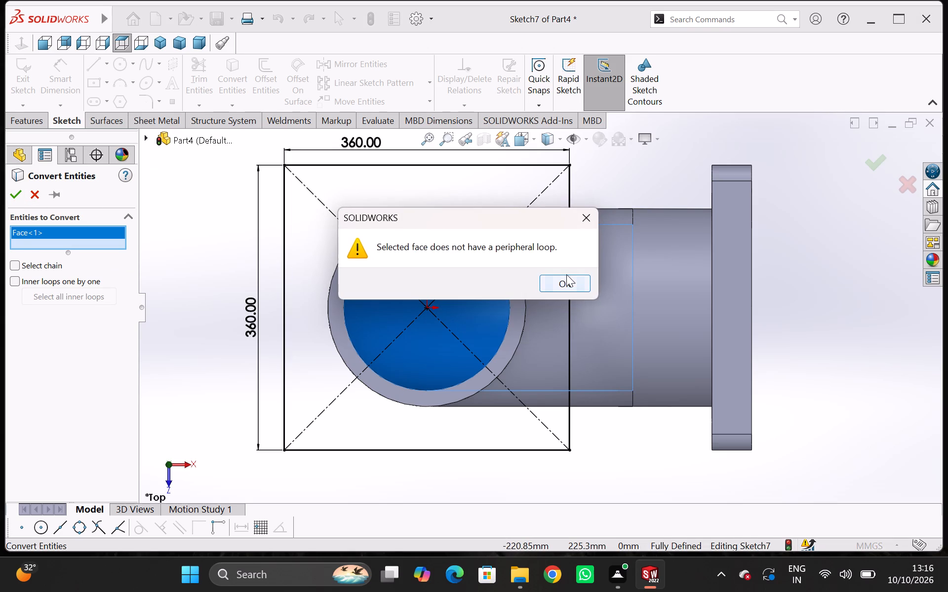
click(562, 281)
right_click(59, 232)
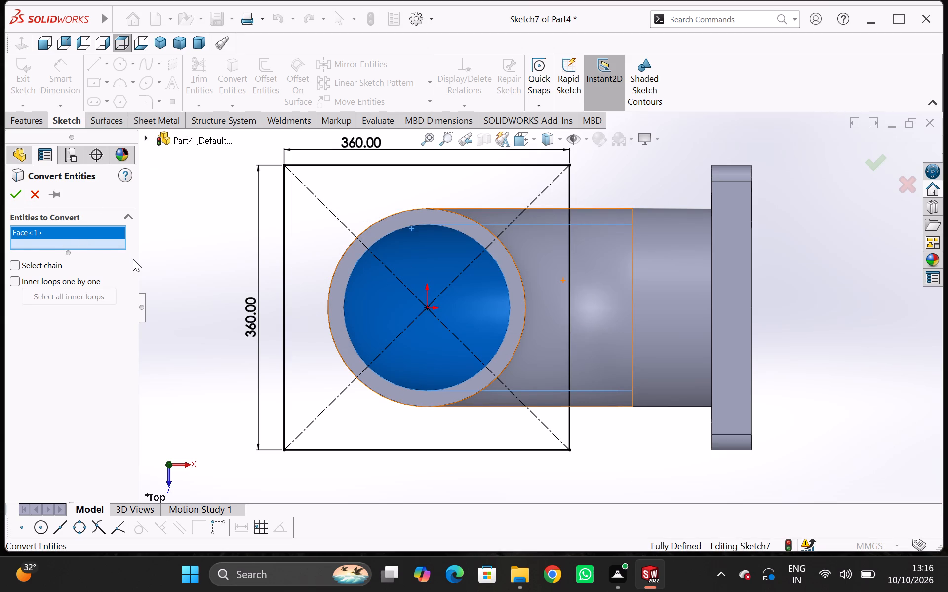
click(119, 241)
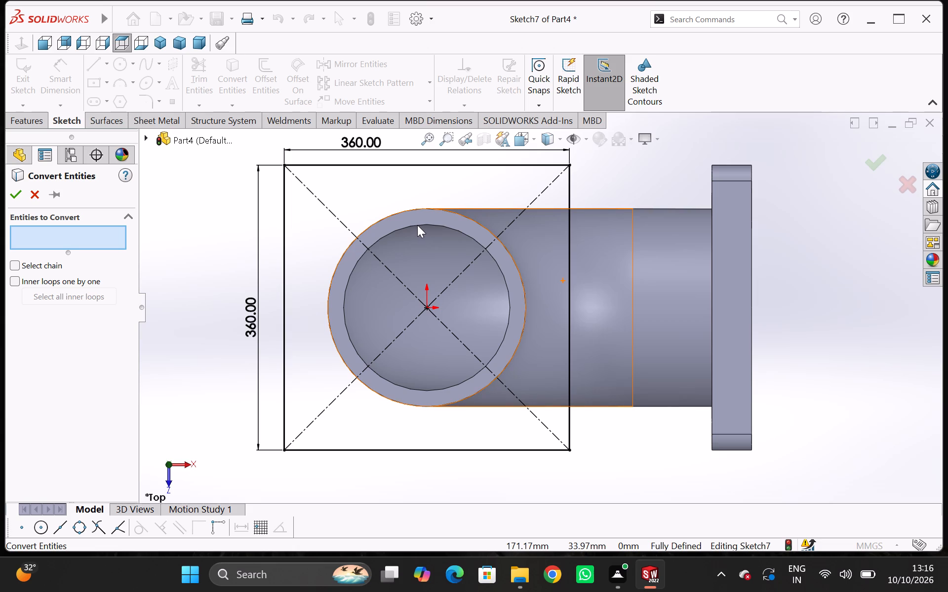
Convert the pipe's inner circular edge at the open end into a sketch circle with Convert Entities.
click(416, 225)
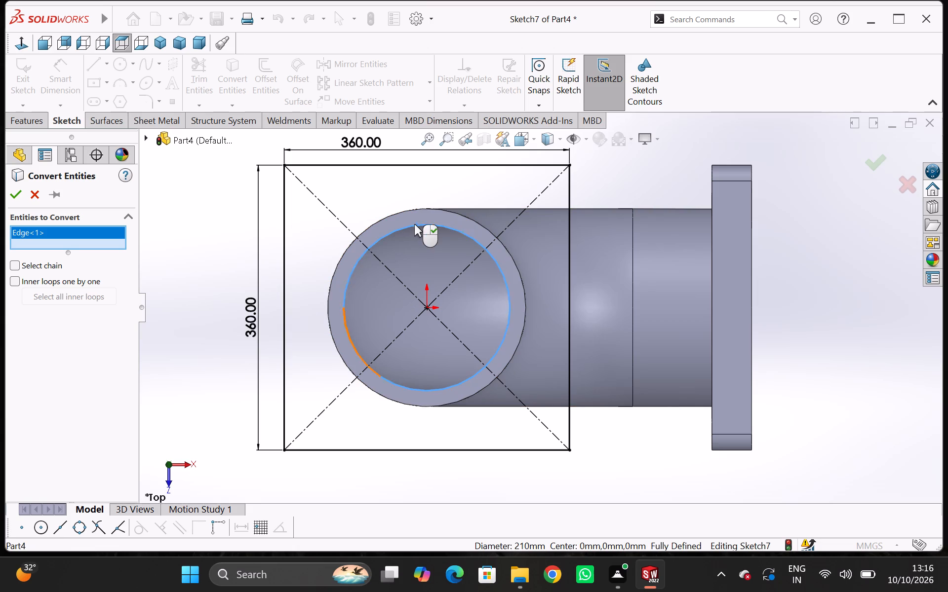
click(14, 190)
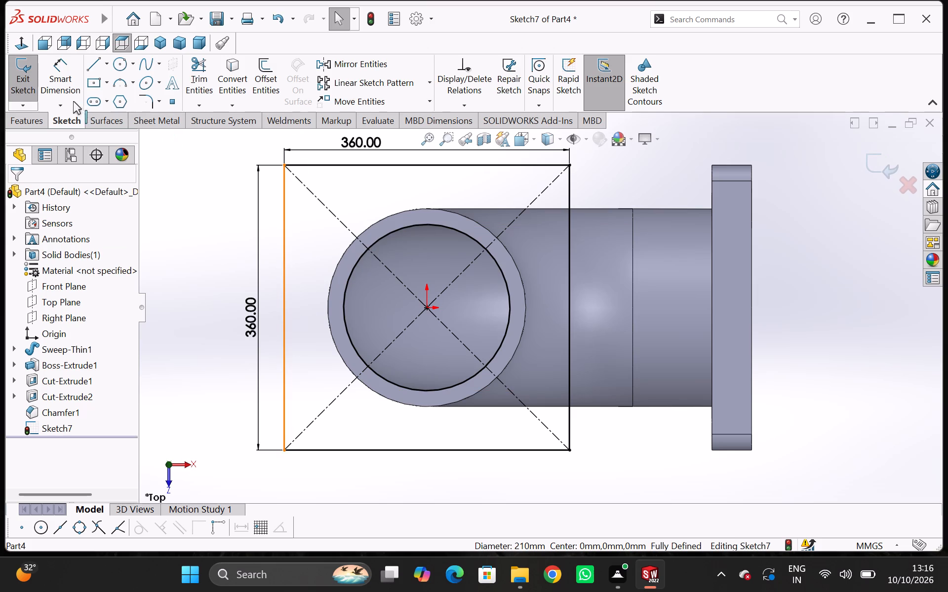
Round all four corners of the 360 mm square with 20 mm sketch fillets.
click(143, 99)
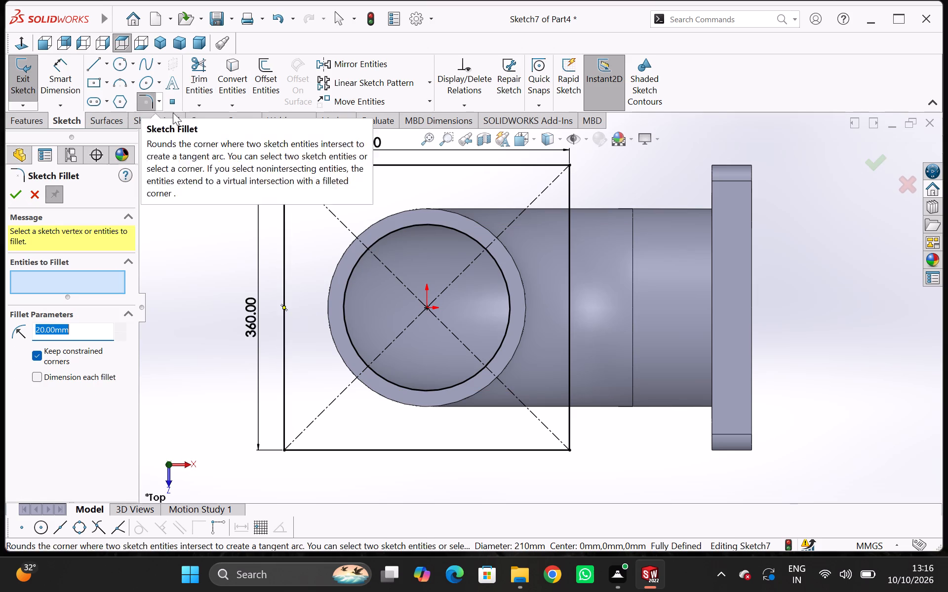
click(310, 168)
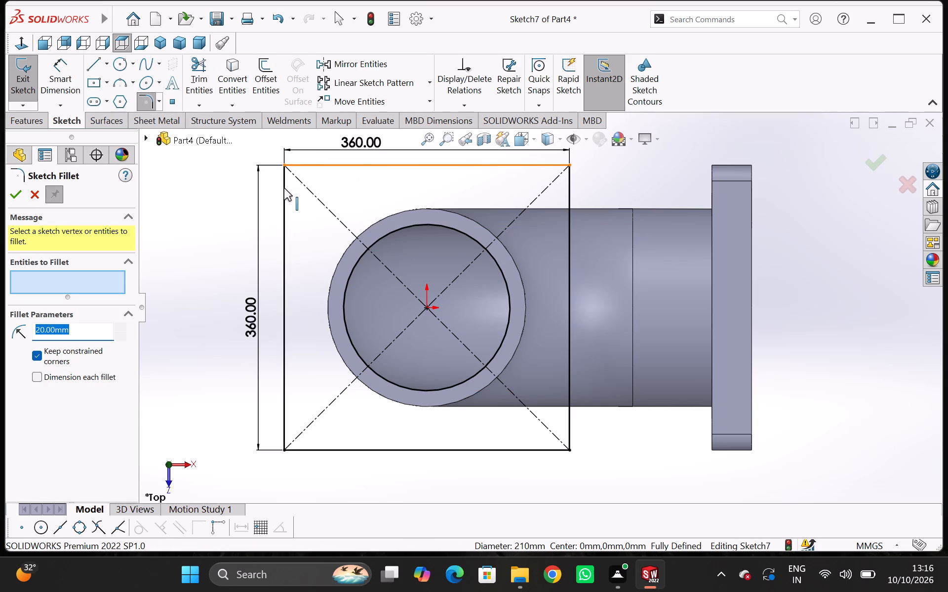
click(284, 190)
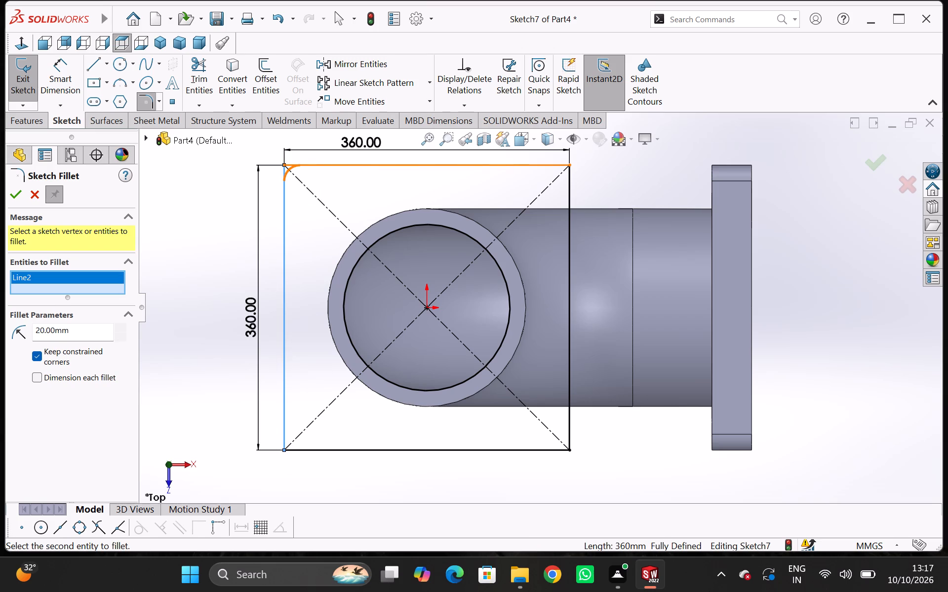
click(519, 447)
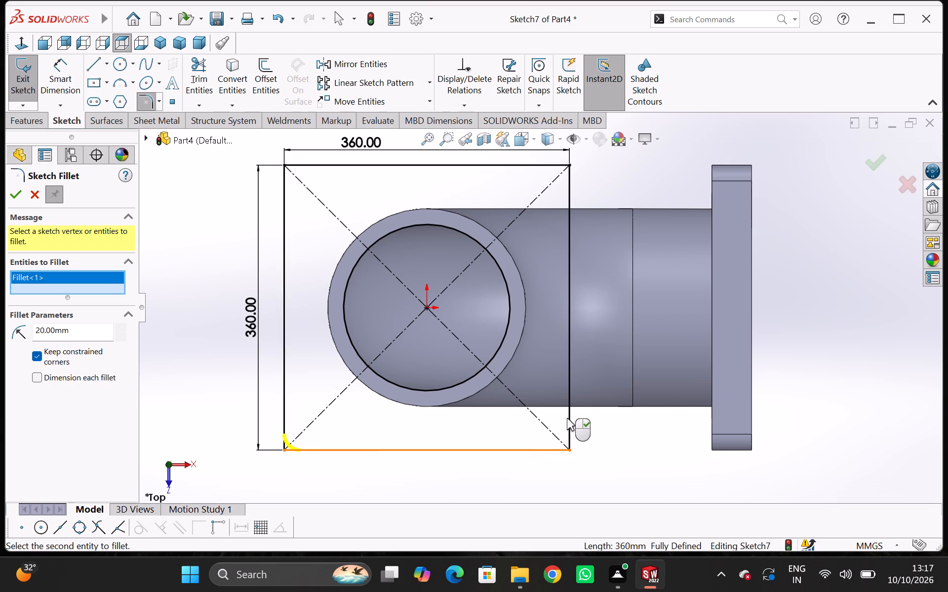
click(568, 410)
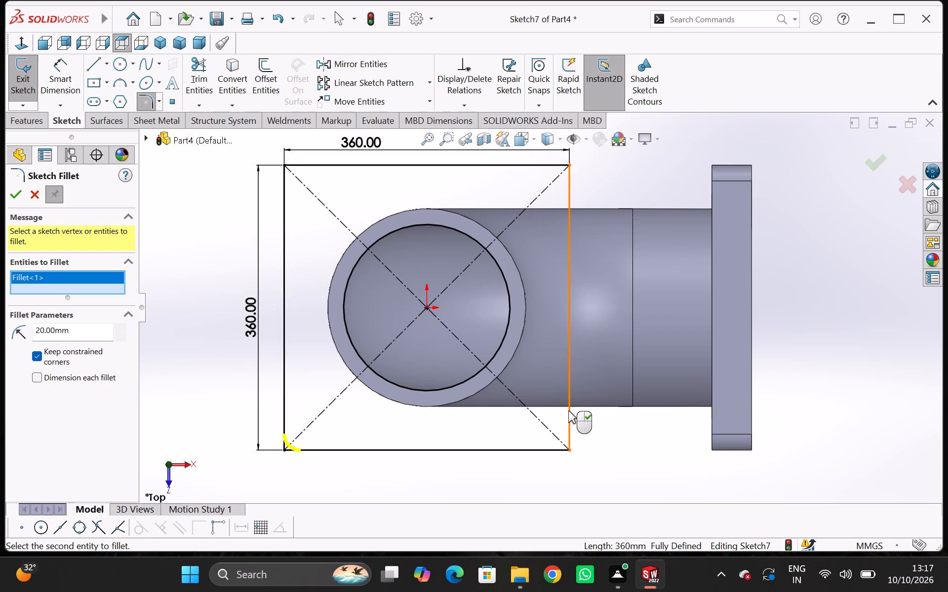
click(532, 448)
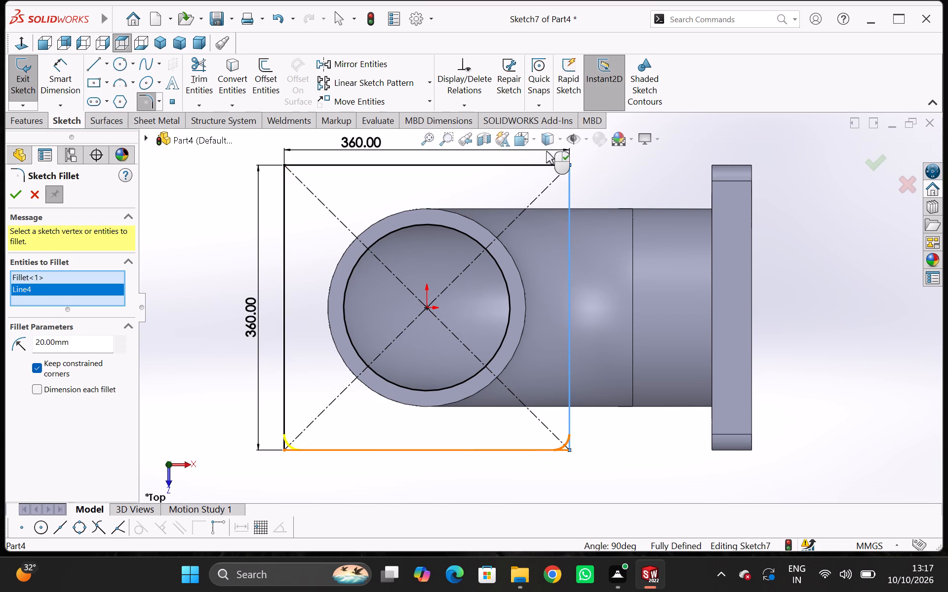
click(527, 164)
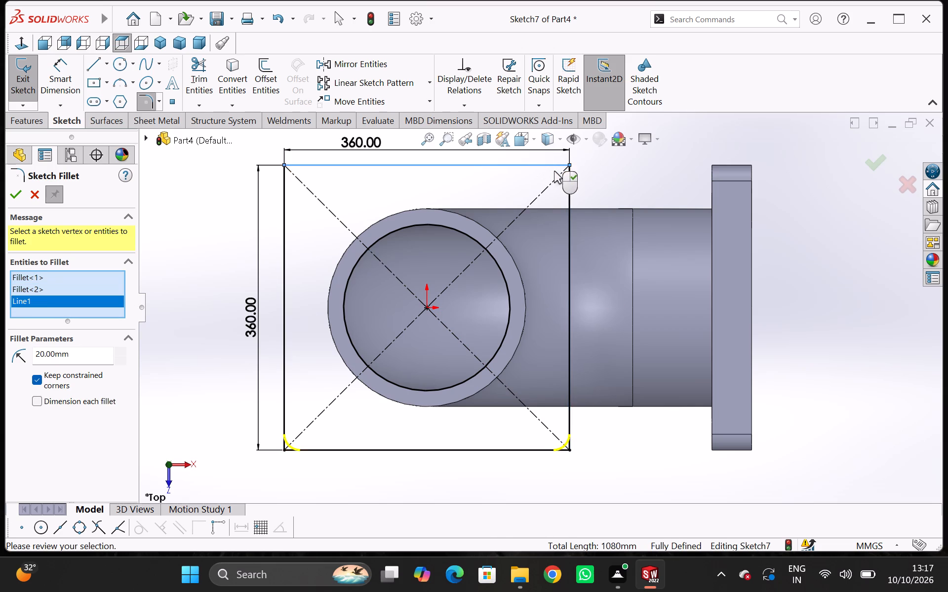
click(569, 188)
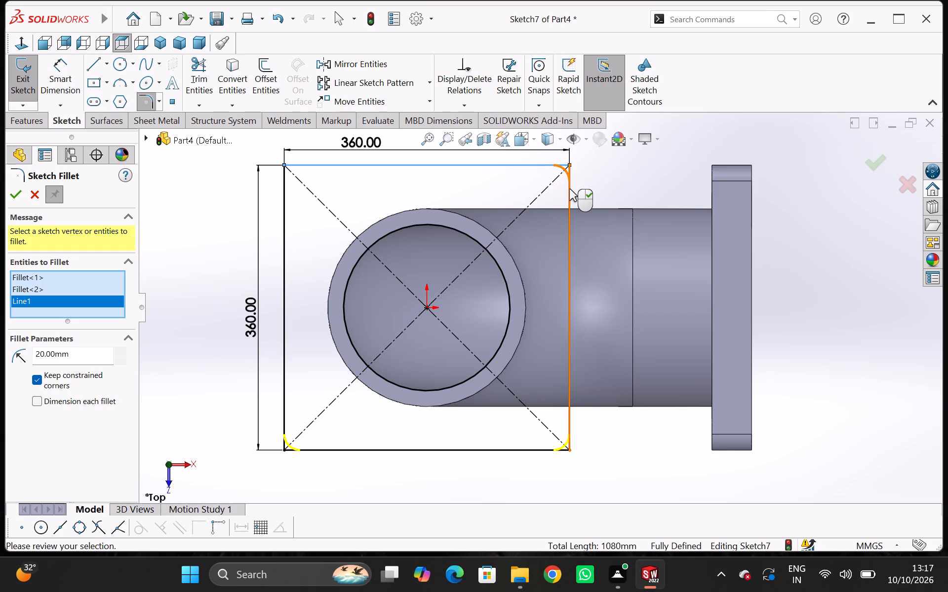
click(318, 166)
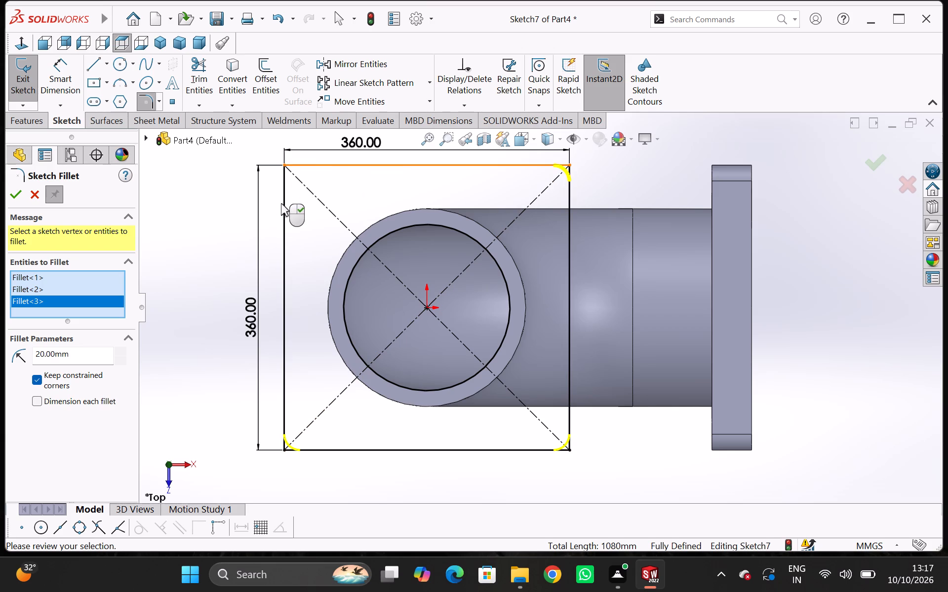
click(284, 206)
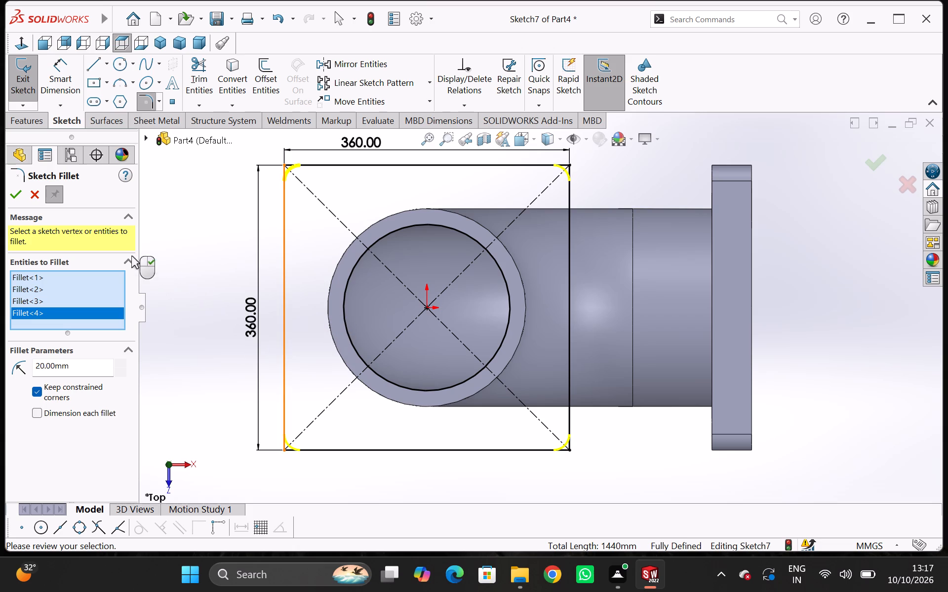
click(19, 201)
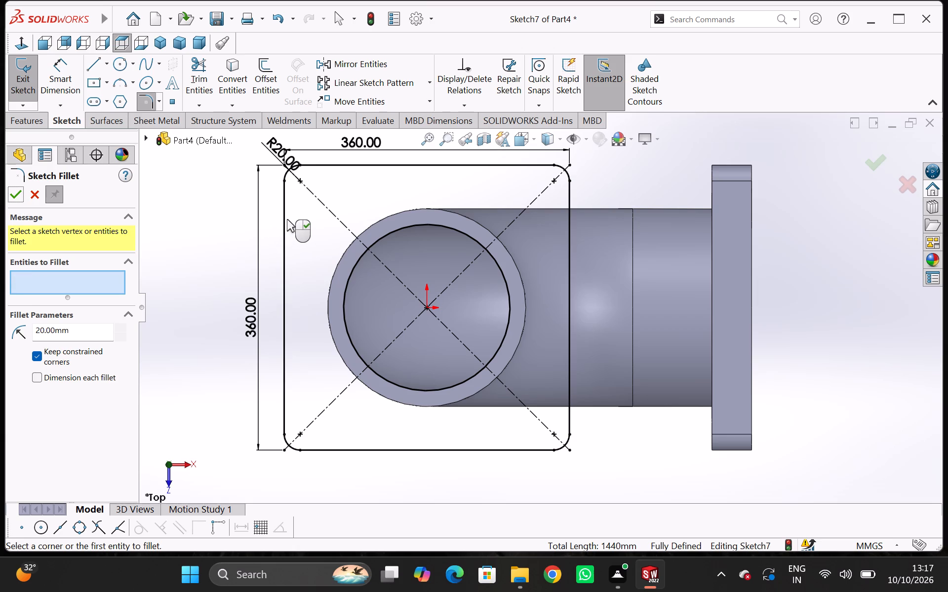
scroll(287, 219, down, 1)
scroll(288, 219, up, 1)
click(16, 195)
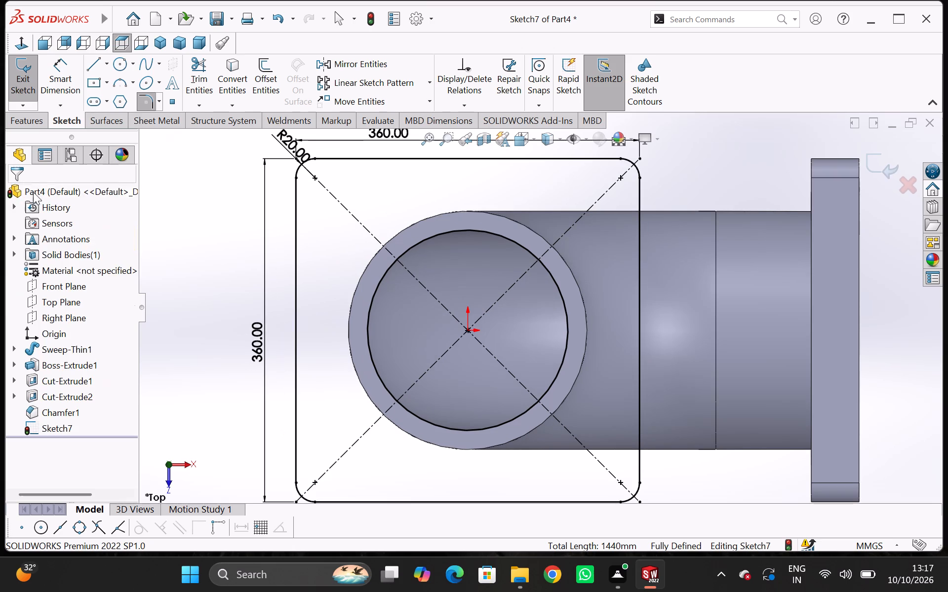
Exit the sketch and extrude the rounded square with its circular opening 50 mm outward, merged with the pipe body.
click(35, 81)
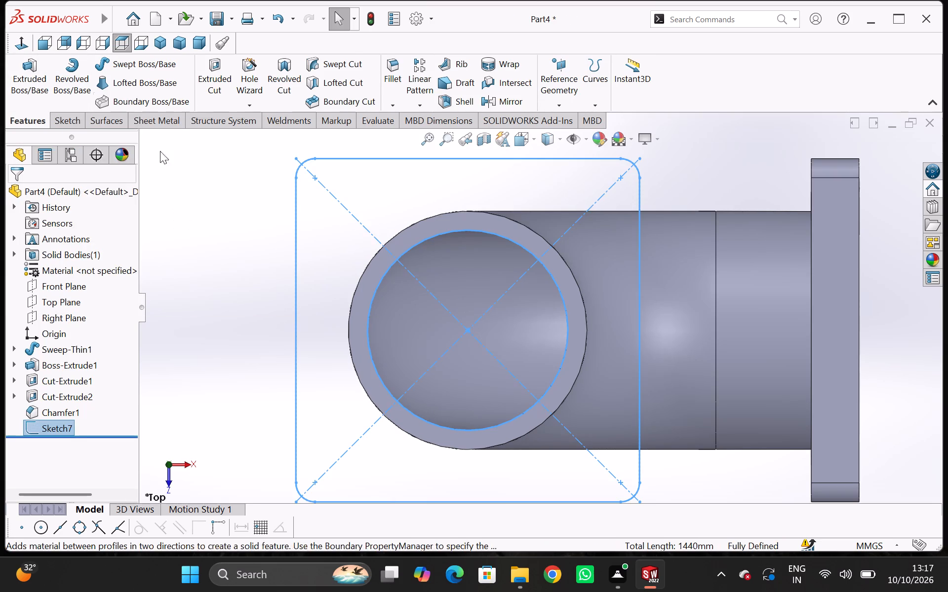
click(33, 93)
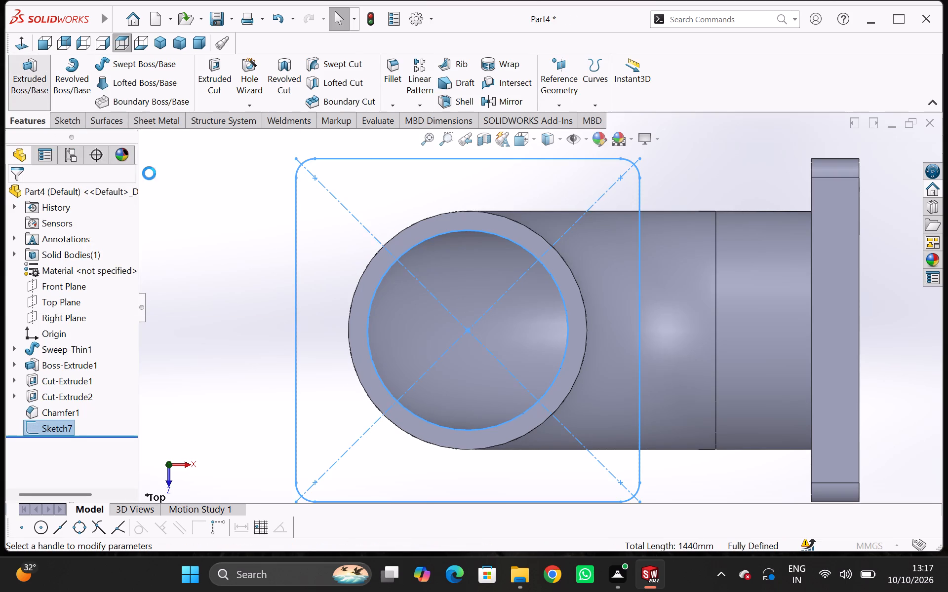
scroll(302, 318, down, 2)
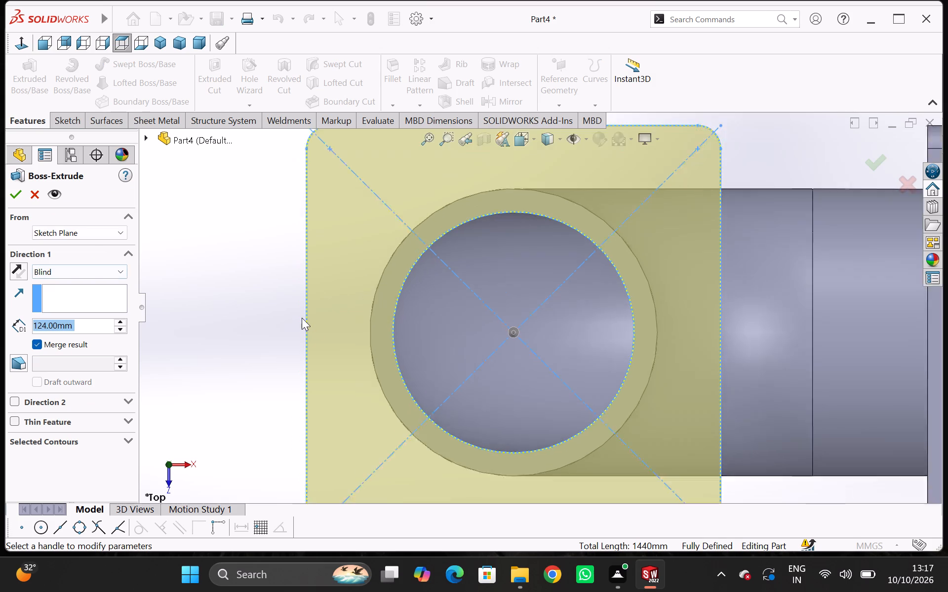
scroll(302, 318, up, 4)
middle_drag(302, 318, 364, 338)
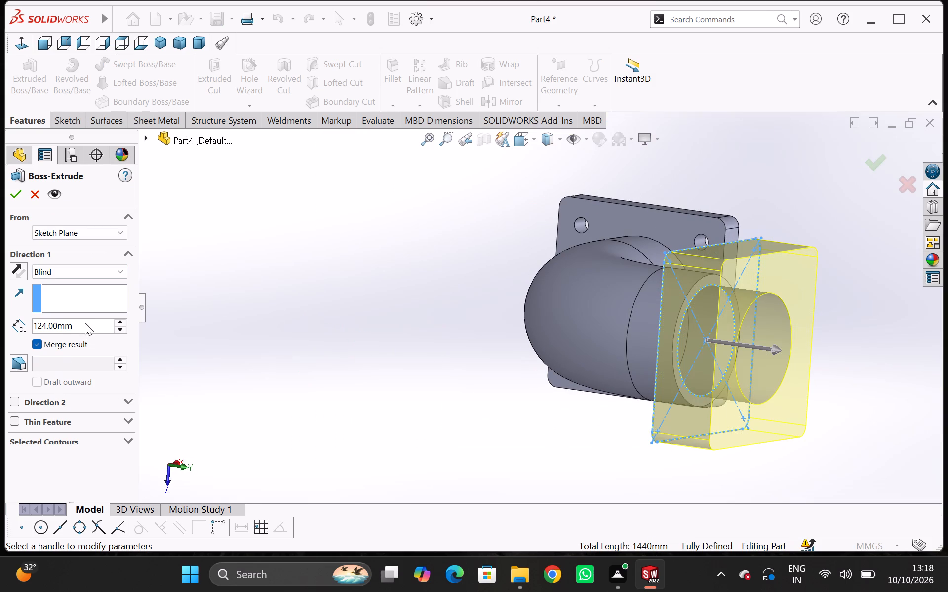
drag(85, 323, 0, 325)
text(50)
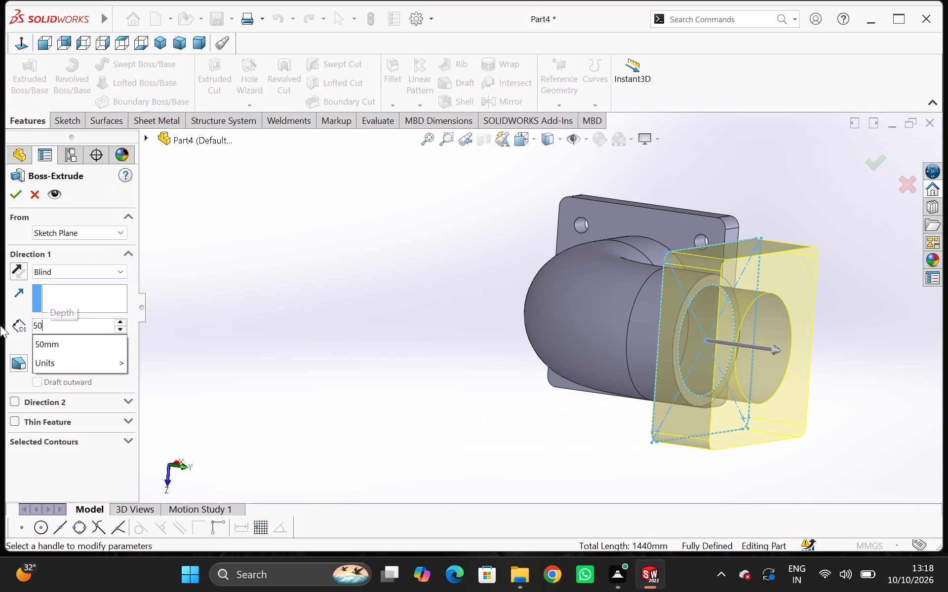
key(Return)
click(15, 197)
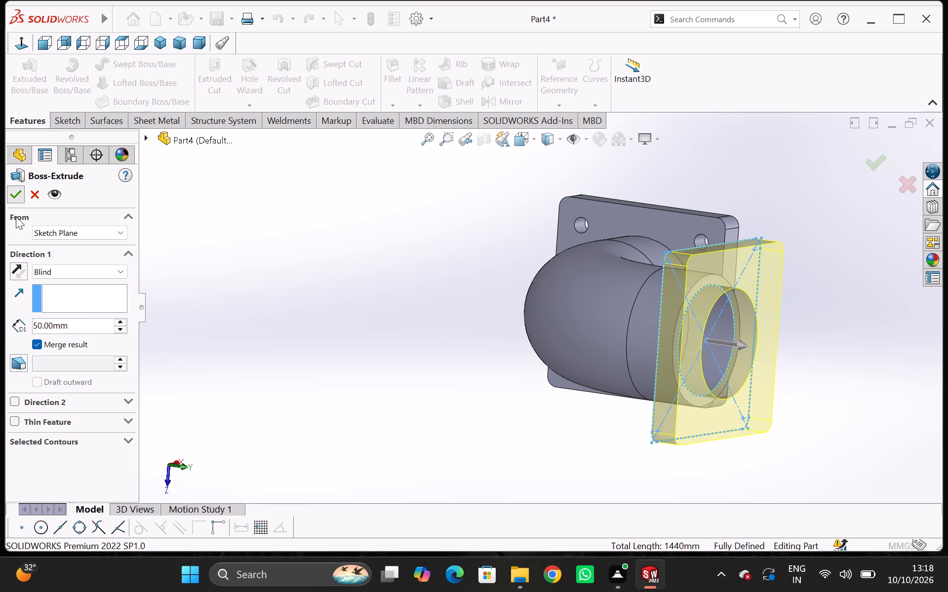
Start a new sketch on the outer face of the second square flange.
middle_drag(452, 350, 406, 348)
click(555, 264)
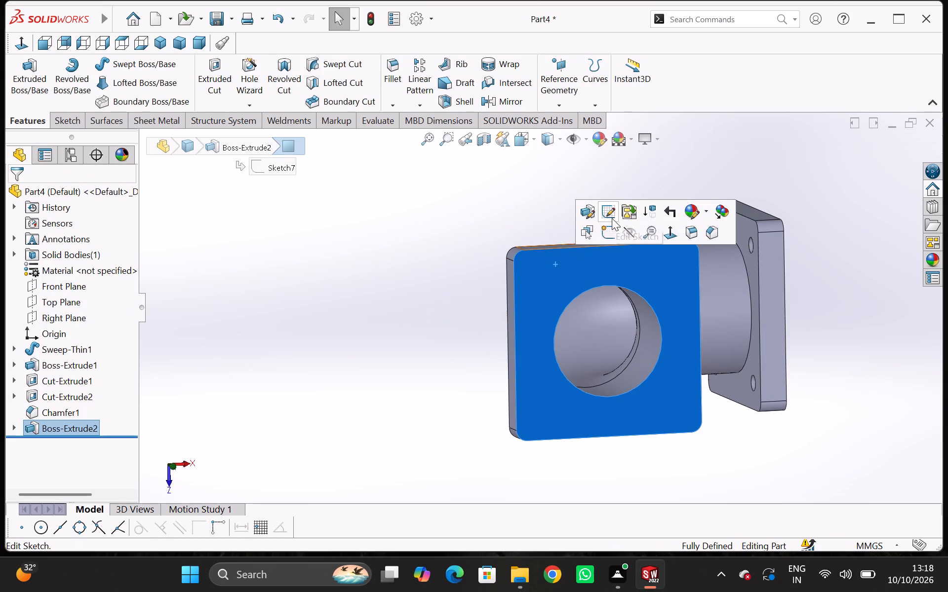
click(609, 228)
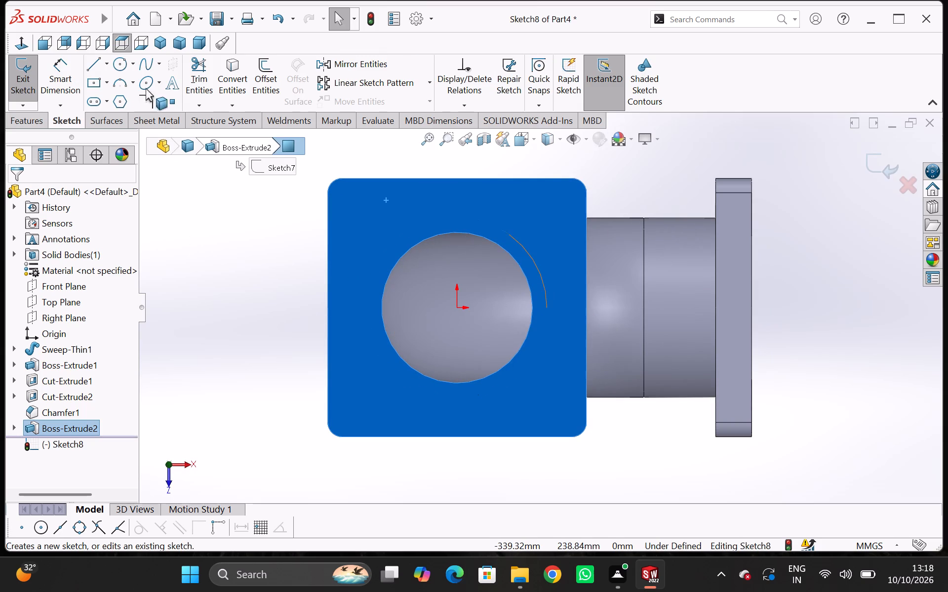
Sketch a circle of about 16.4 mm radius near the upper-left corner of the second flange's face.
click(119, 62)
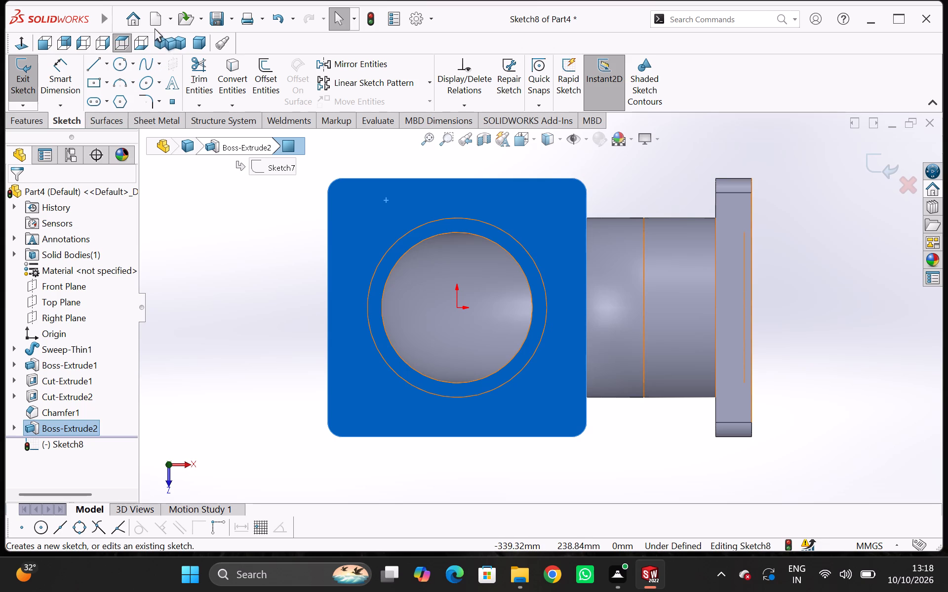
click(120, 64)
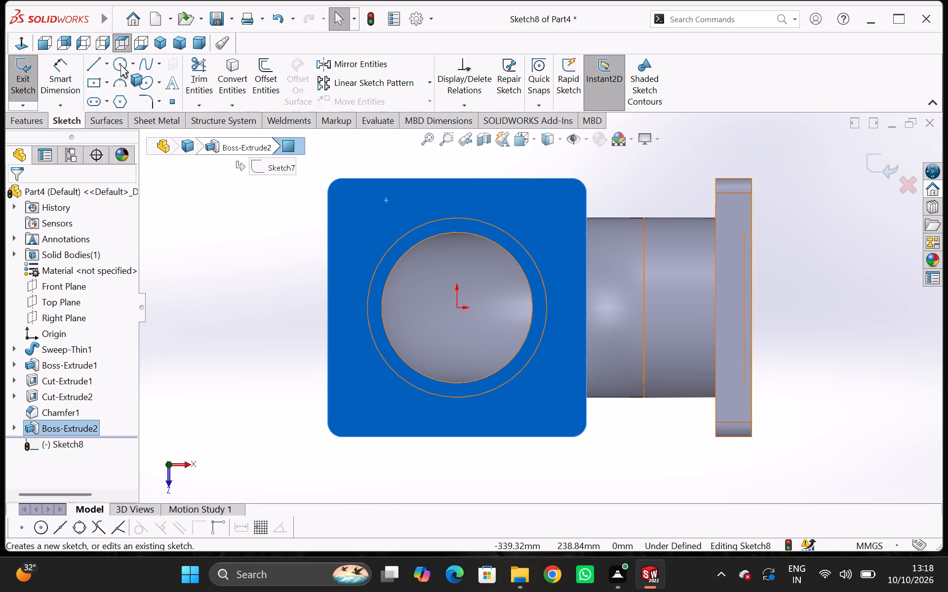
click(120, 64)
click(120, 64)
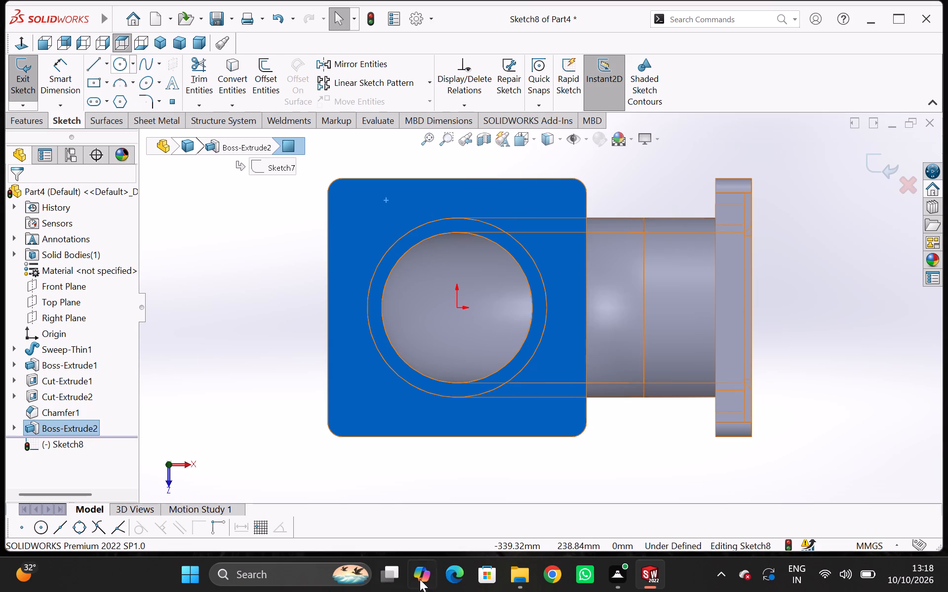
click(124, 65)
click(120, 64)
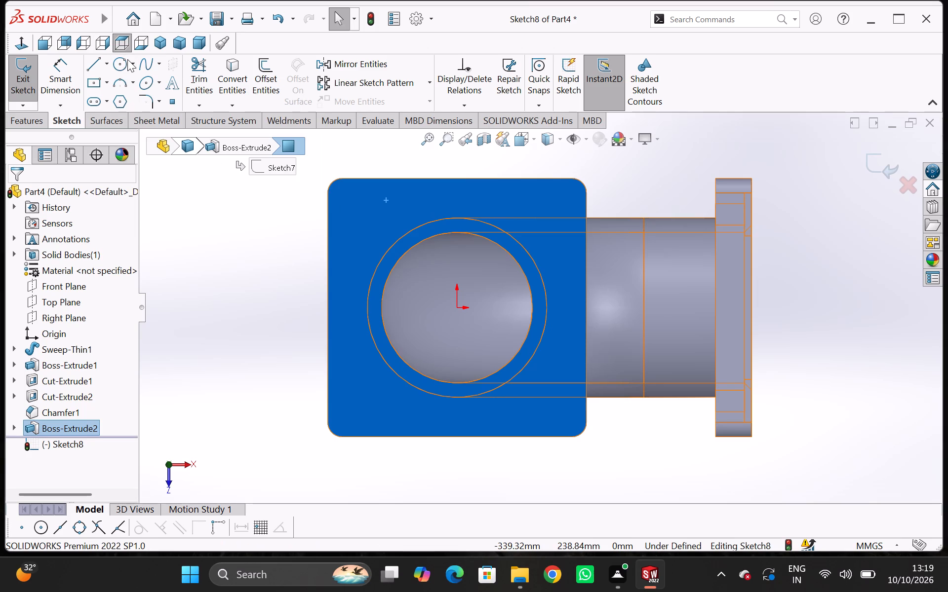
click(122, 61)
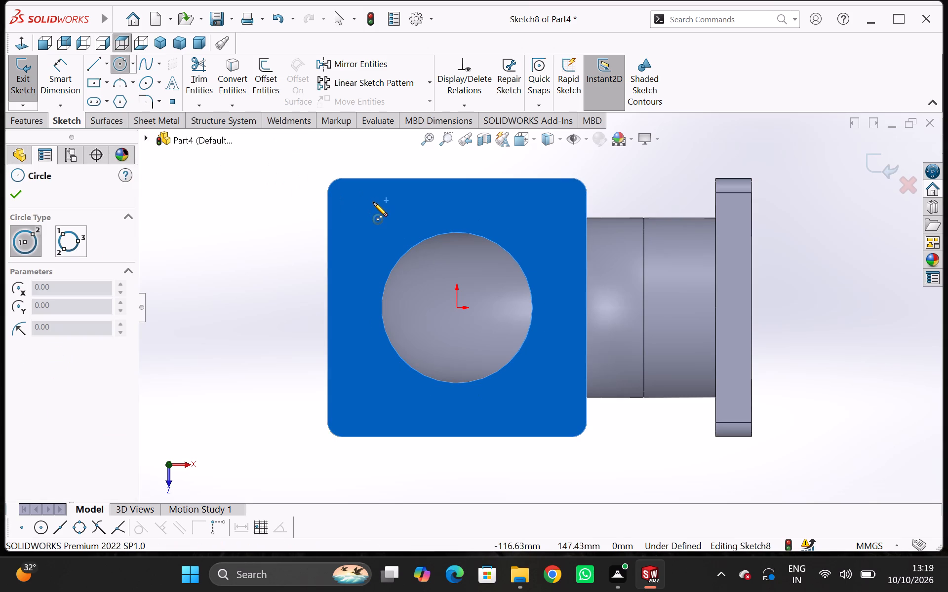
click(358, 206)
click(368, 212)
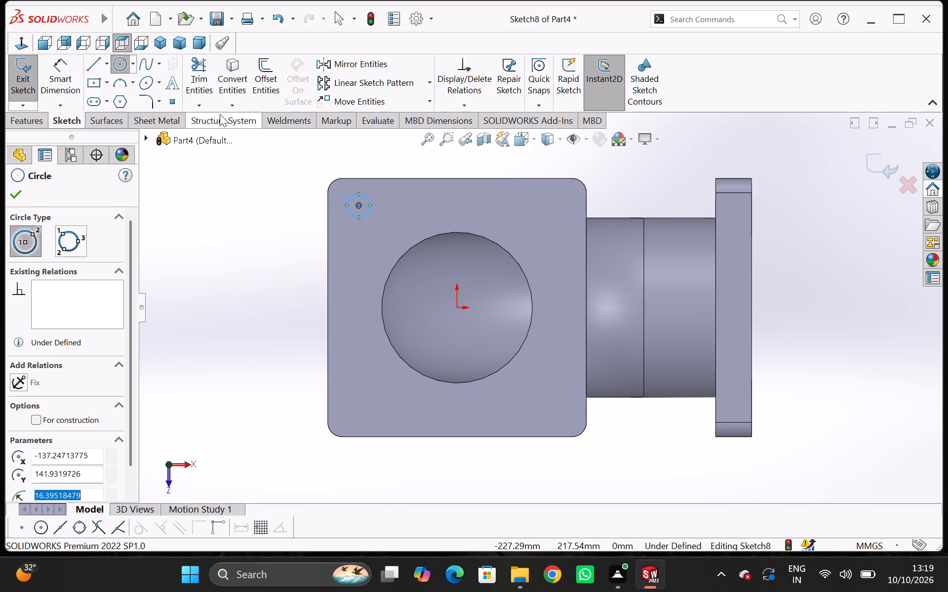
Dimension the circle's centre 50 mm from the flange's upper edge.
click(64, 72)
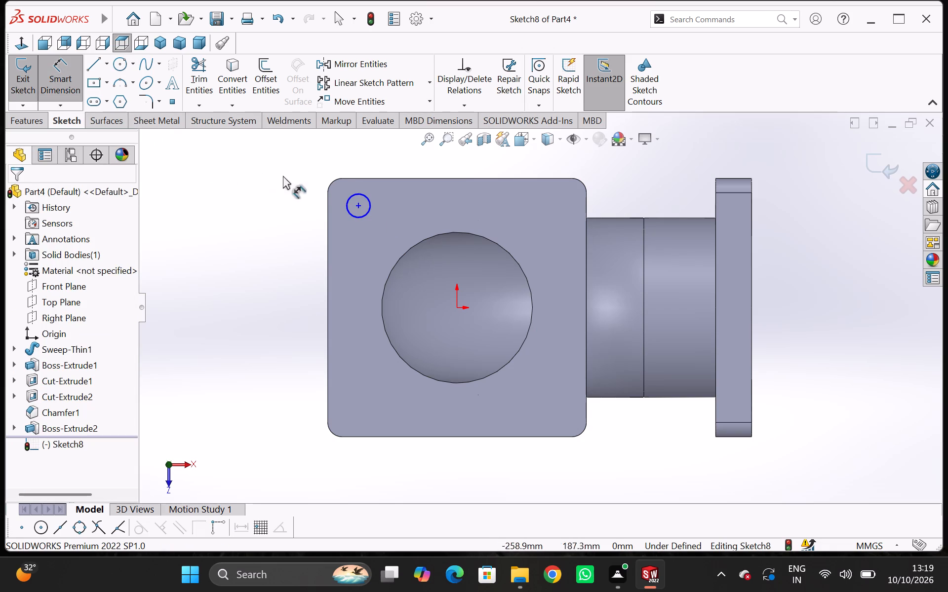
click(358, 205)
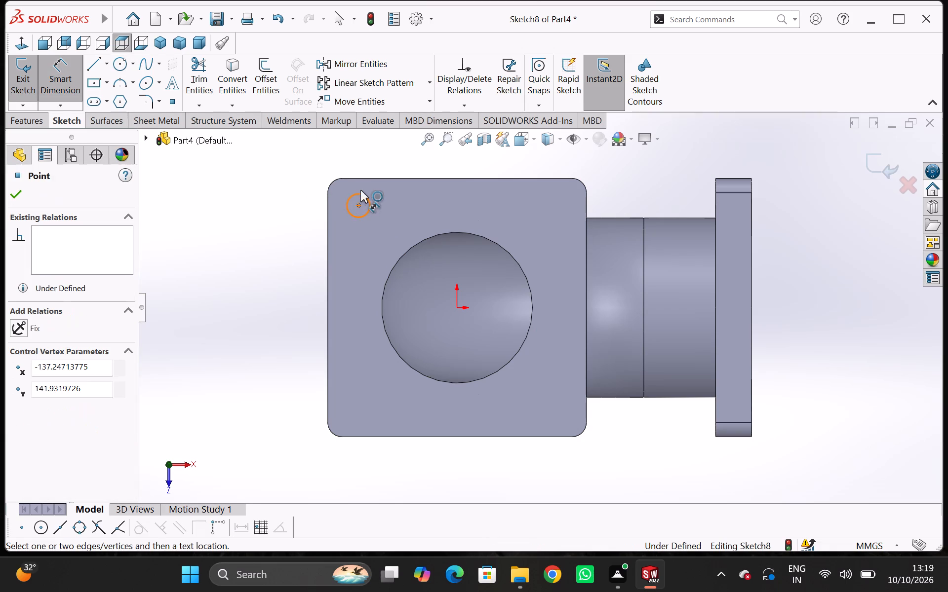
click(360, 179)
click(312, 189)
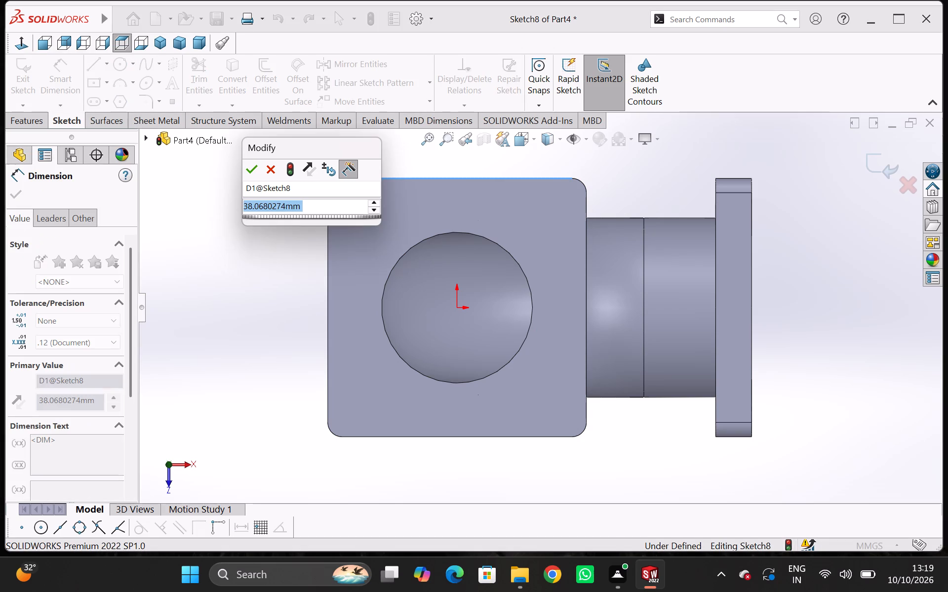
text(50)
key(Return)
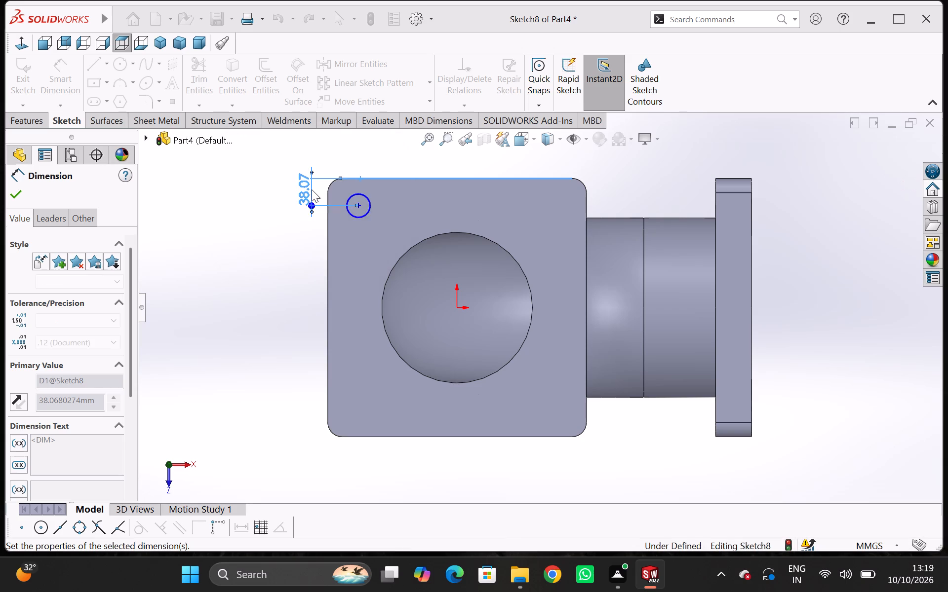
click(356, 214)
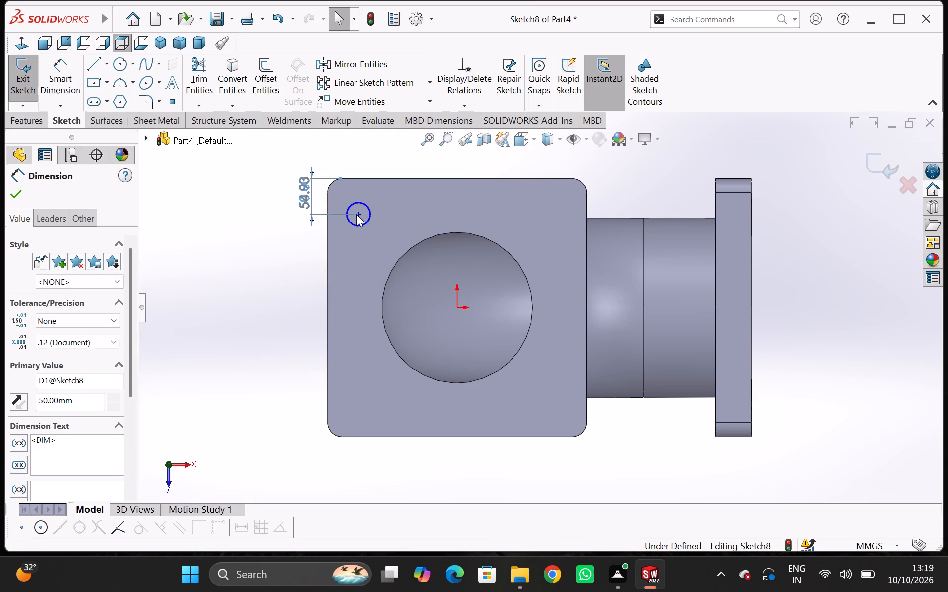
key(Escape)
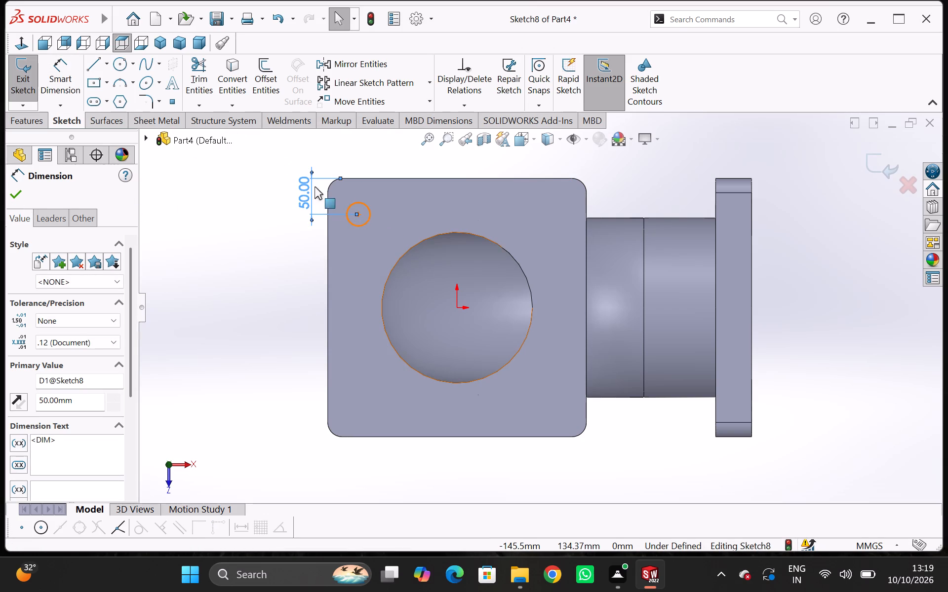
Dimension the small circle's centre 50 mm from the left edge of the second flange's face.
key(Escape)
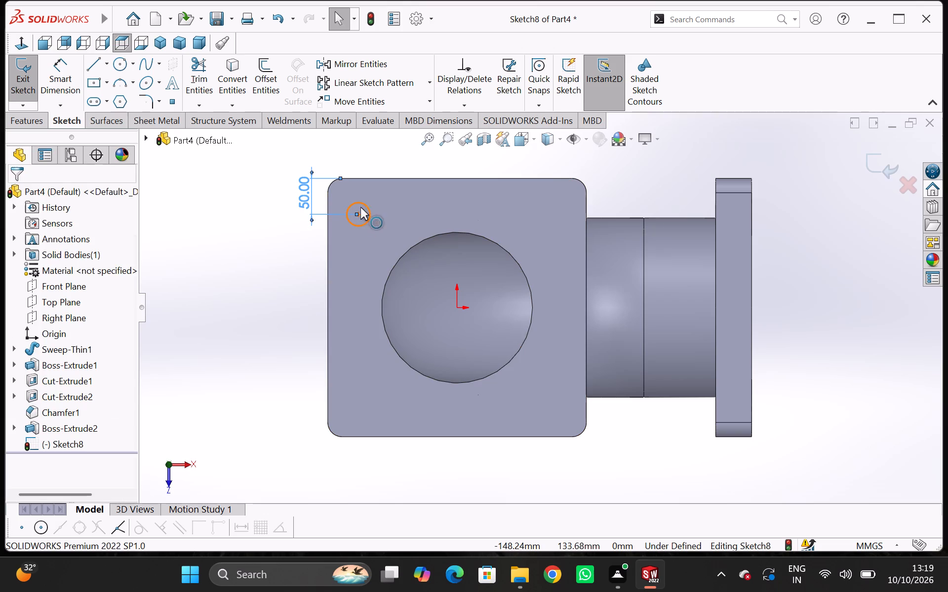
click(64, 84)
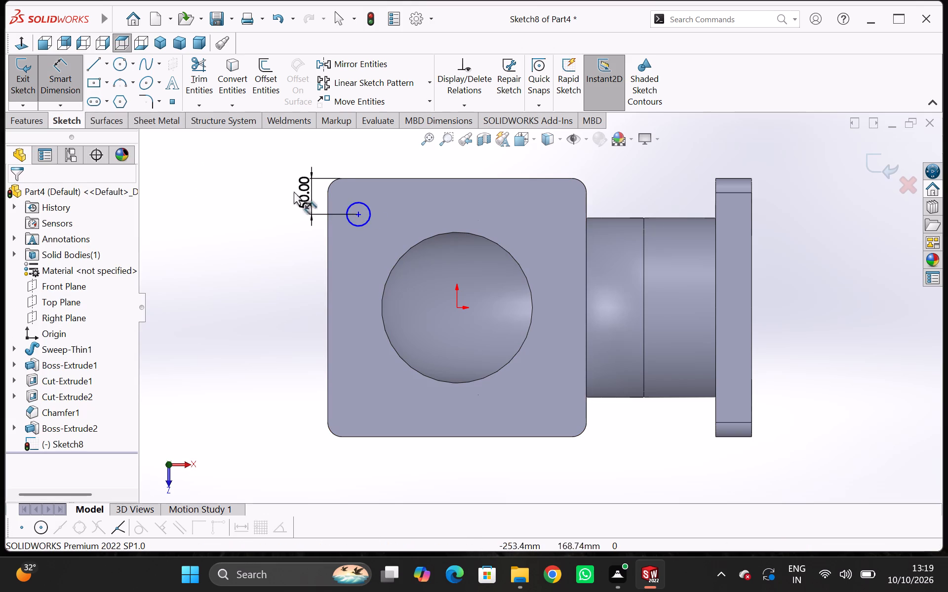
click(359, 216)
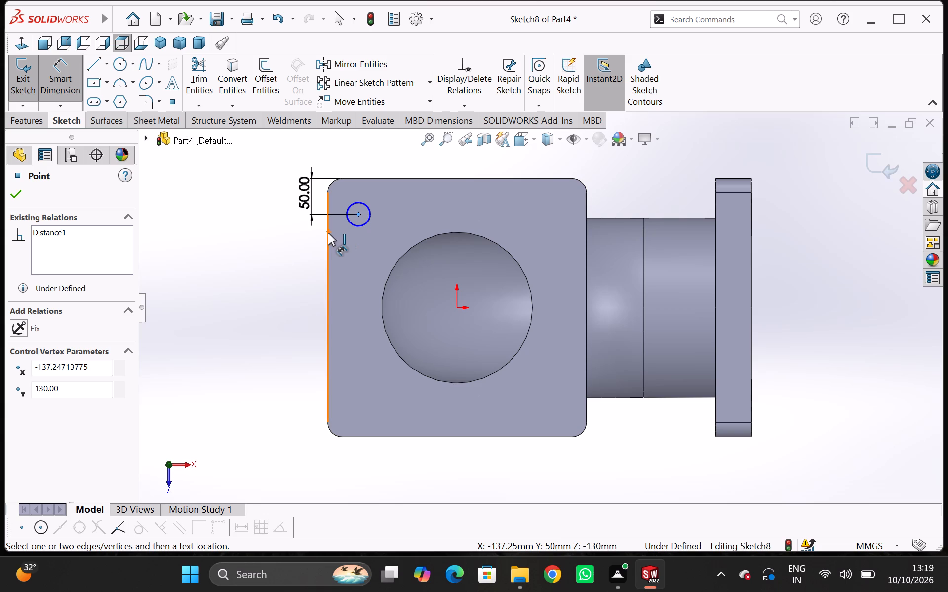
click(327, 233)
click(336, 262)
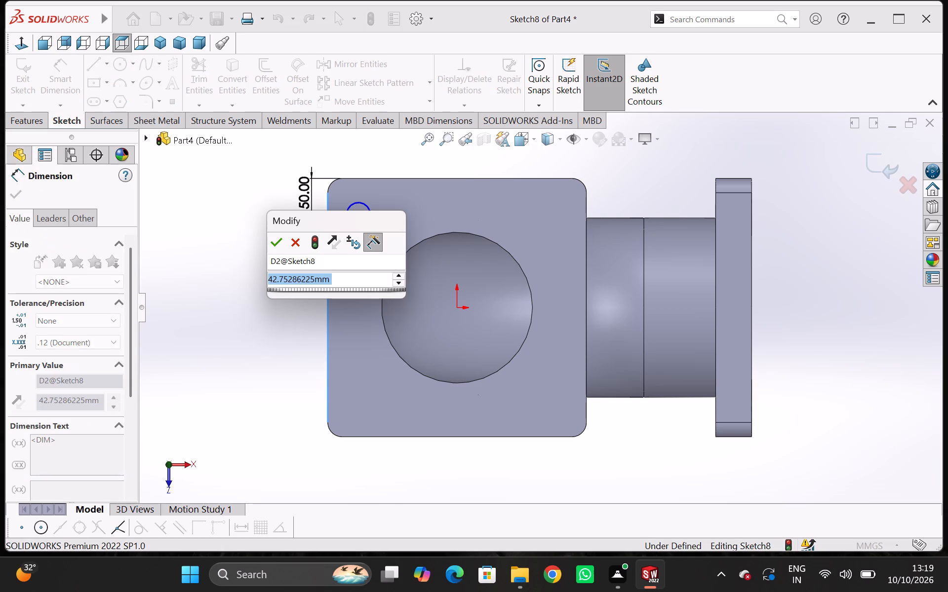
key(5)
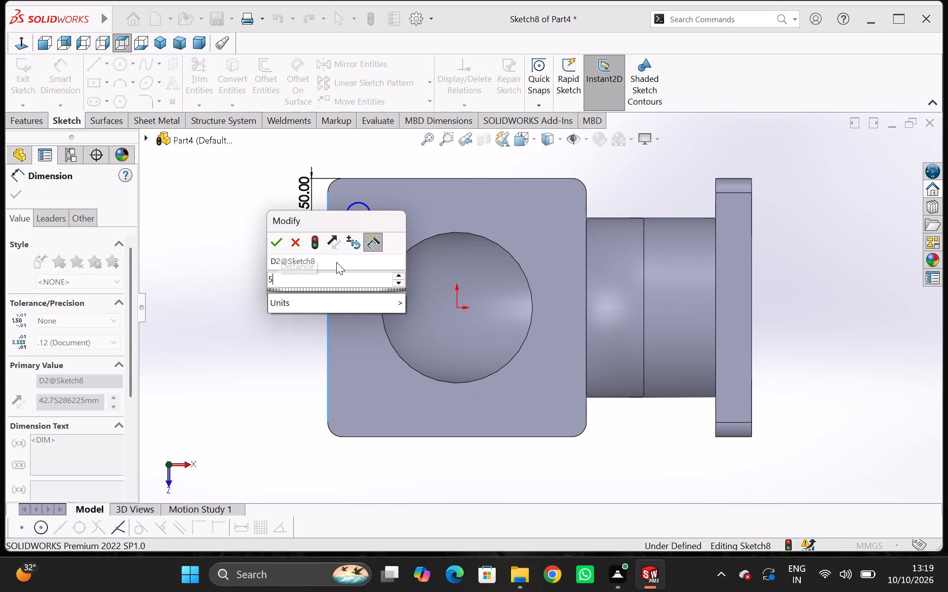
key(0)
key(Return)
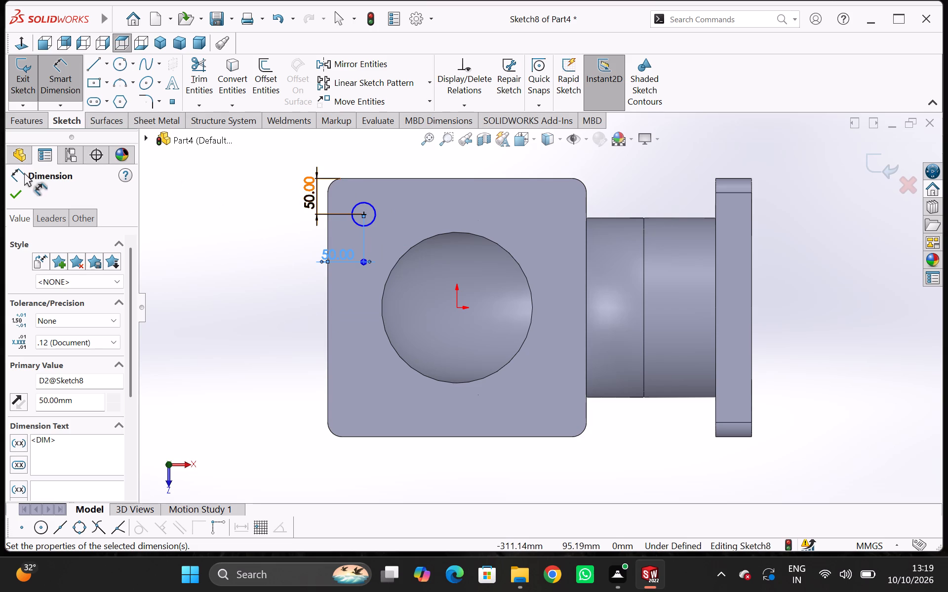
click(21, 189)
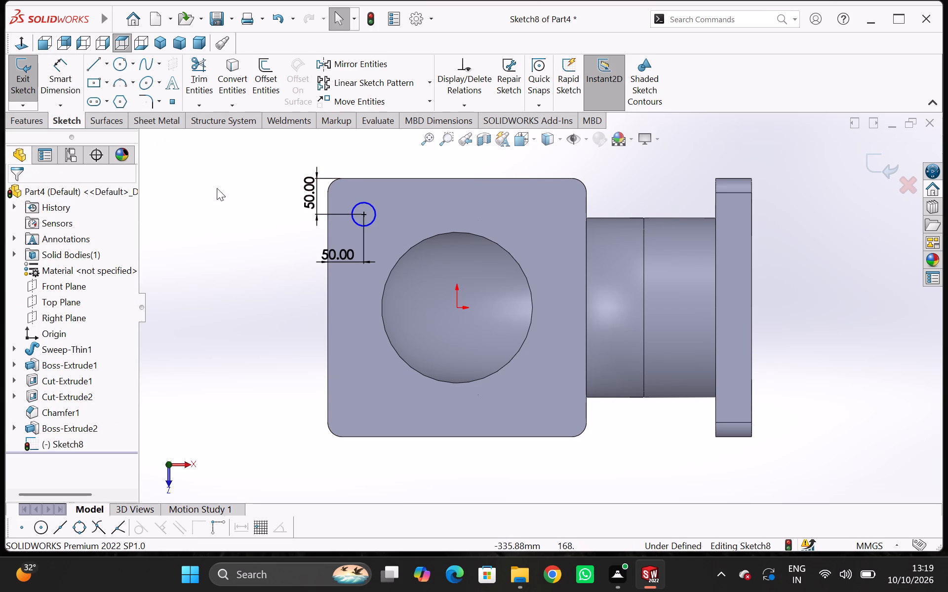
Dimension the small corner circle on the second flange to a diameter of 60 mm.
middle_drag(229, 210, 237, 216)
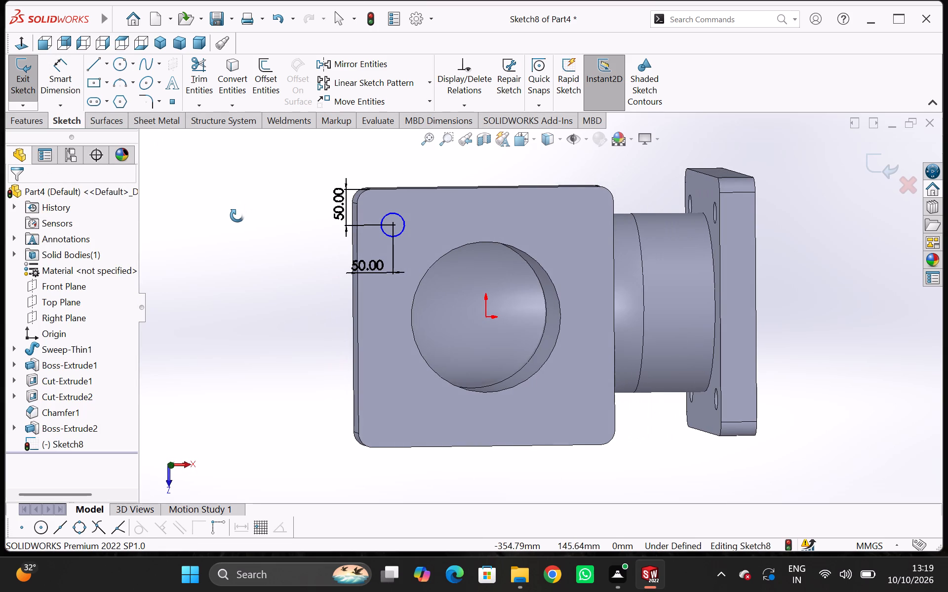
middle_drag(237, 216, 188, 211)
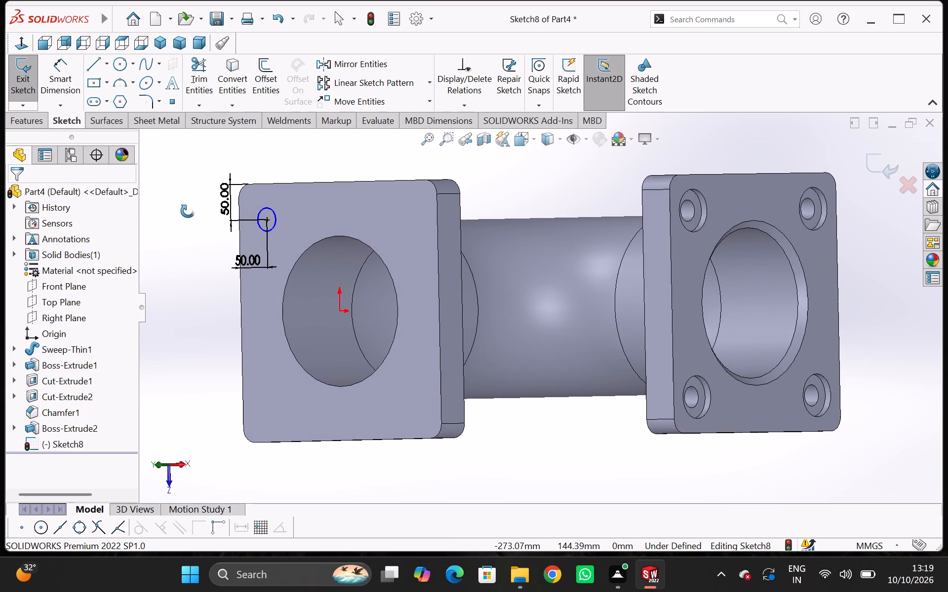
middle_drag(188, 211, 224, 207)
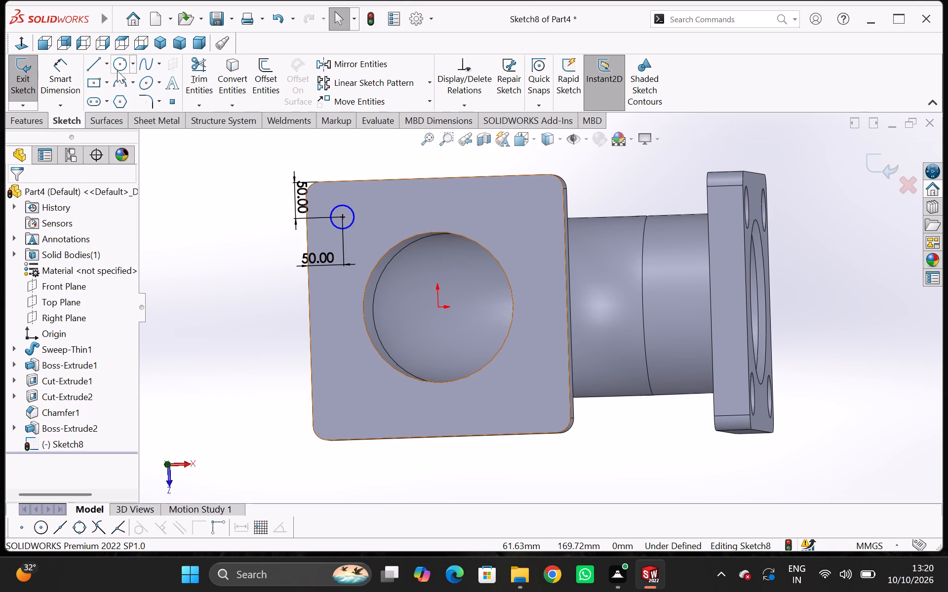
click(48, 82)
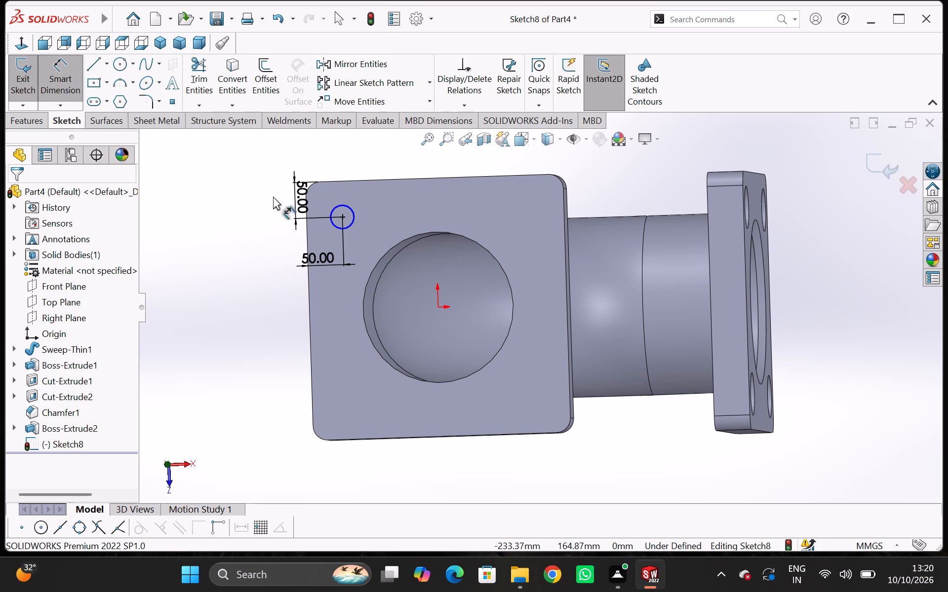
click(334, 207)
click(345, 148)
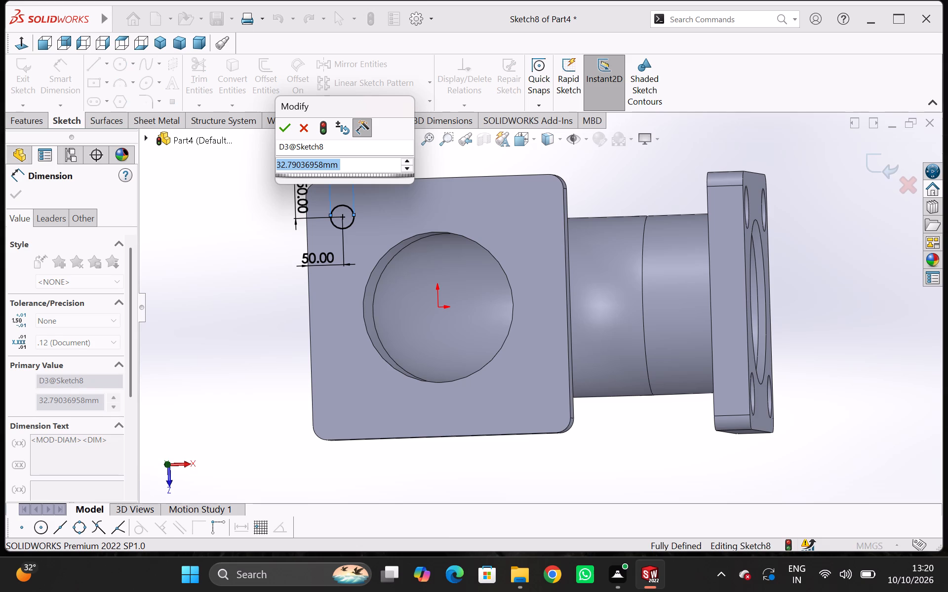
text(60)
key(Return)
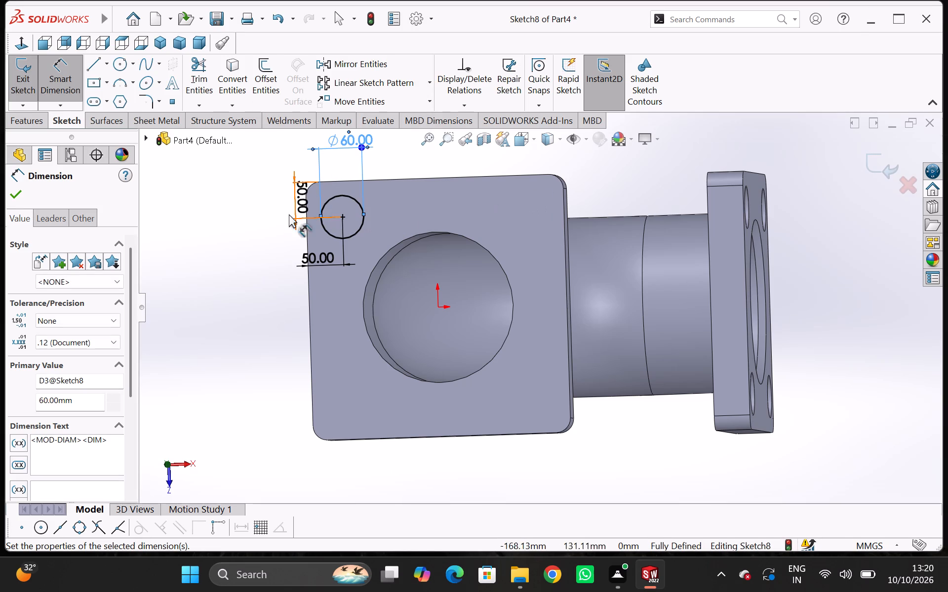
click(19, 197)
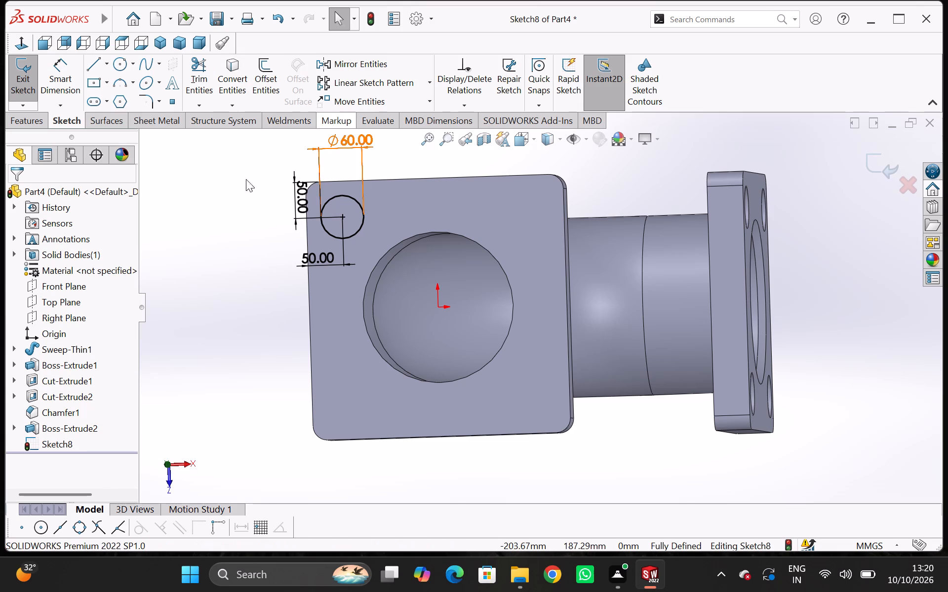
Start a linear sketch pattern of the 60 mm circle with 2 instances spaced 260 mm along the X-axis.
click(362, 84)
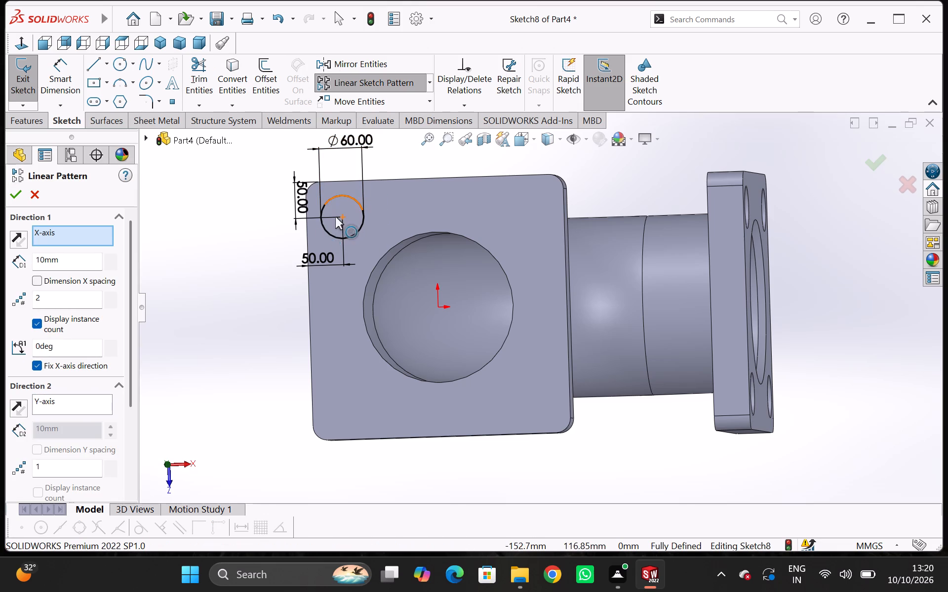
scroll(39, 303, down, 7)
click(50, 457)
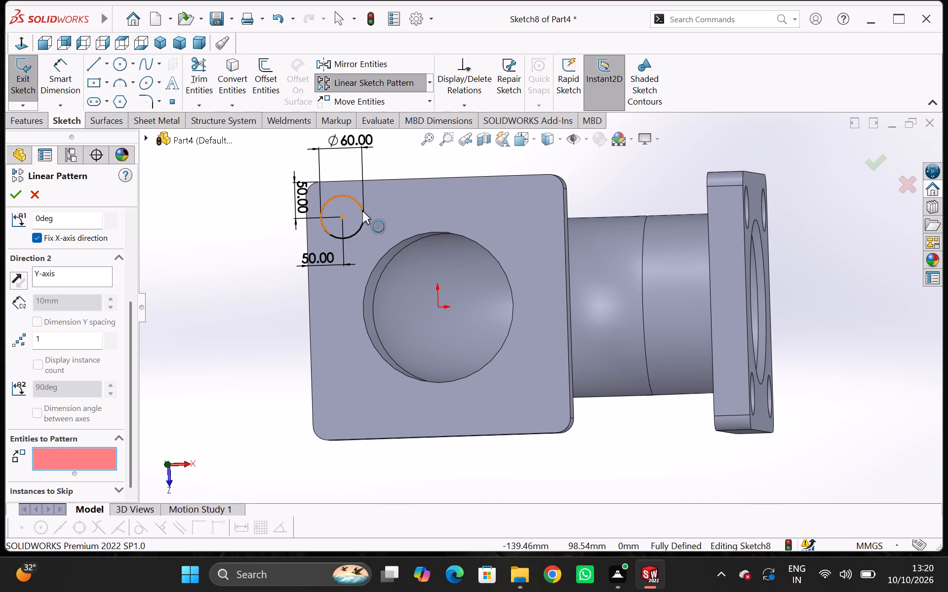
click(362, 213)
scroll(76, 234, up, 3)
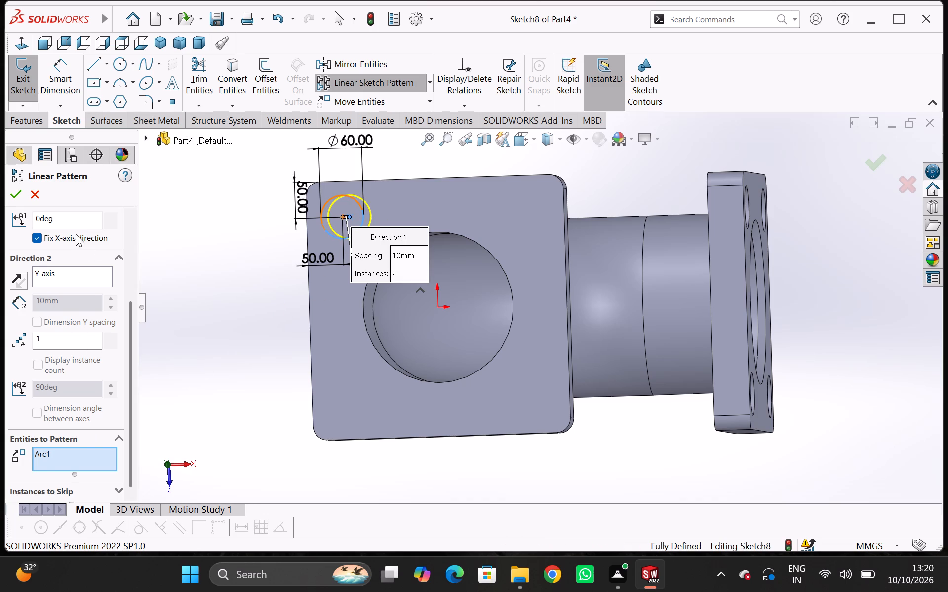
scroll(65, 240, up, 1)
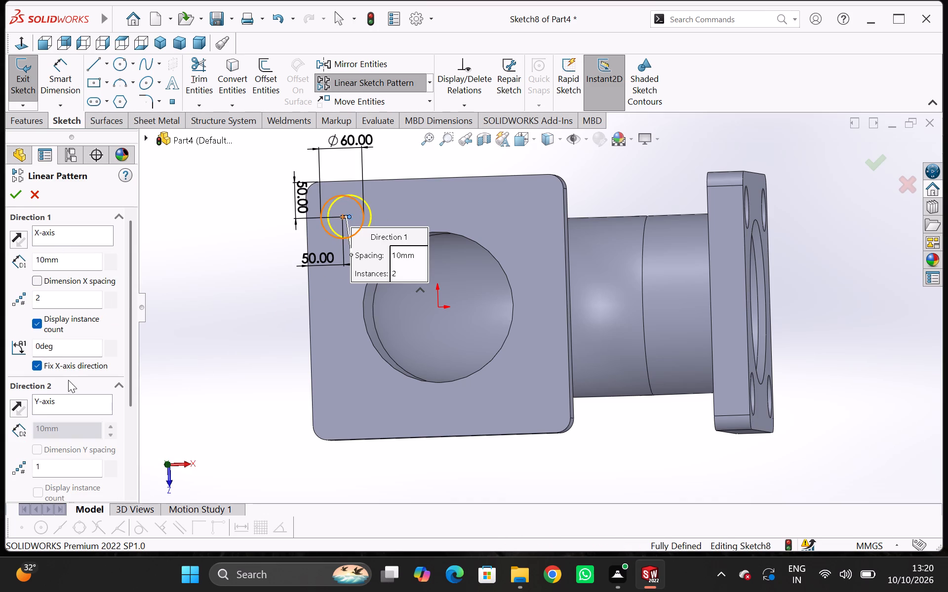
drag(71, 266, 0, 269)
drag(0, 269, 0, 270)
text(260)
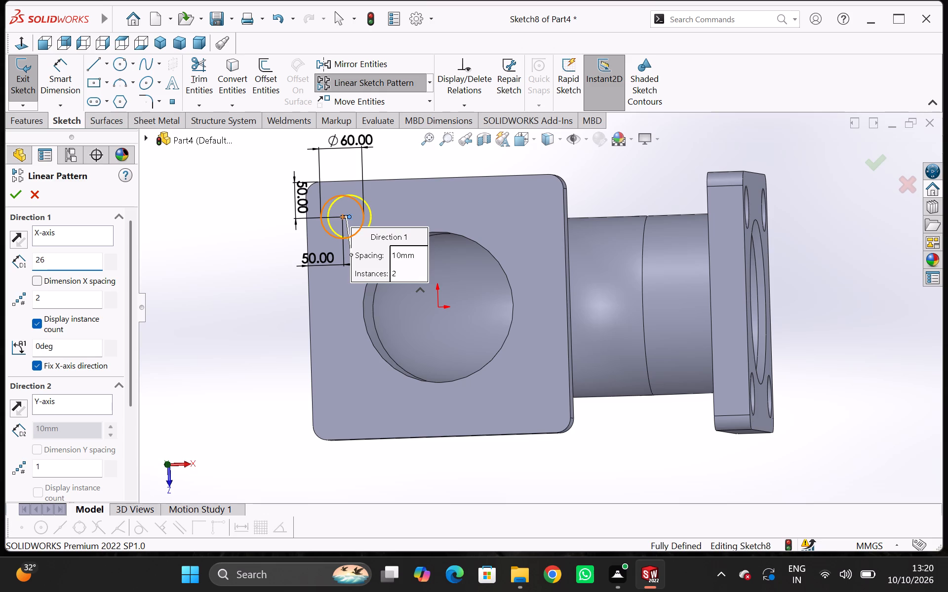
key(Return)
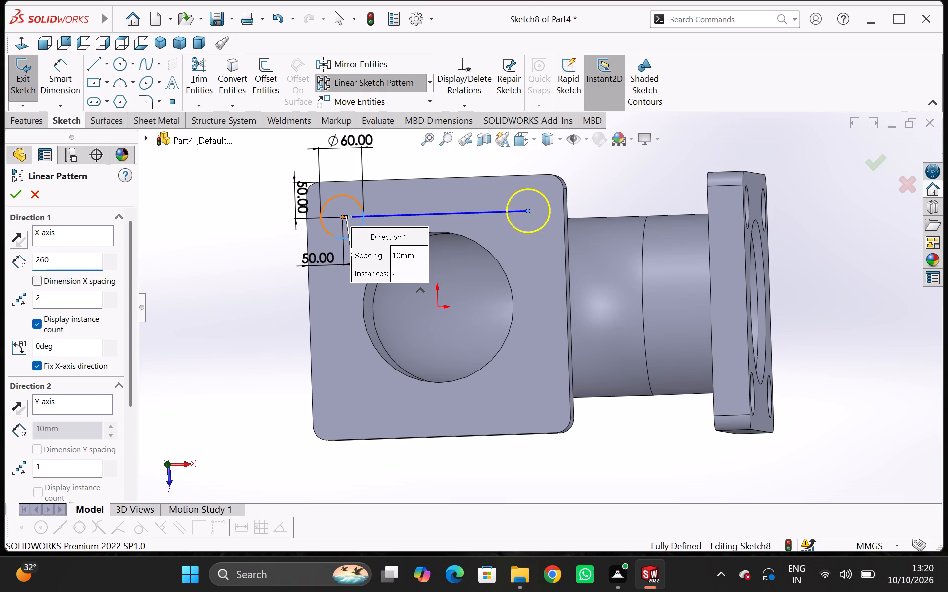
Add a second pattern direction along the Y-axis with 2 instances spaced 260 mm, reversed downward, and accept the pattern.
scroll(63, 355, down, 3)
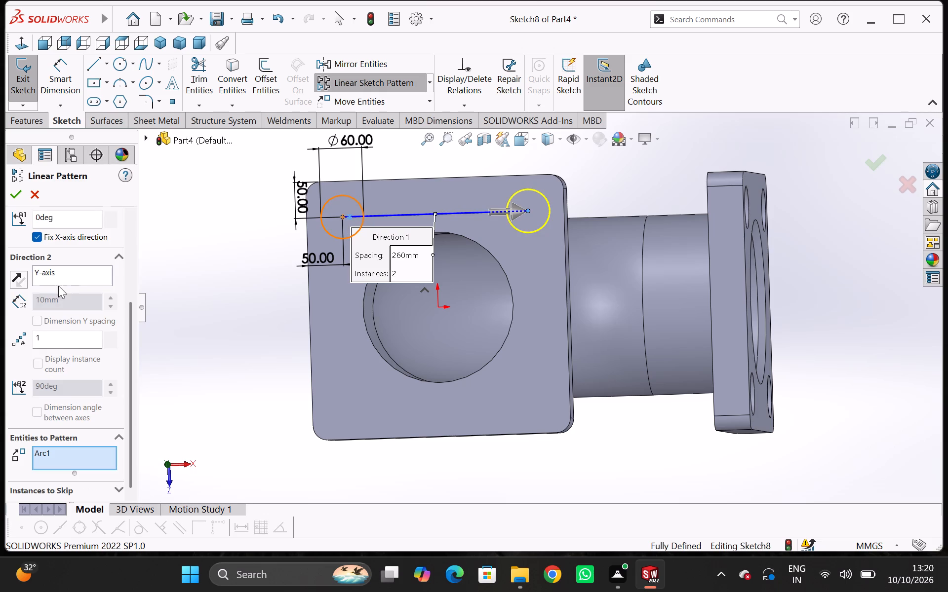
drag(48, 334, 0, 334)
key(2)
click(194, 349)
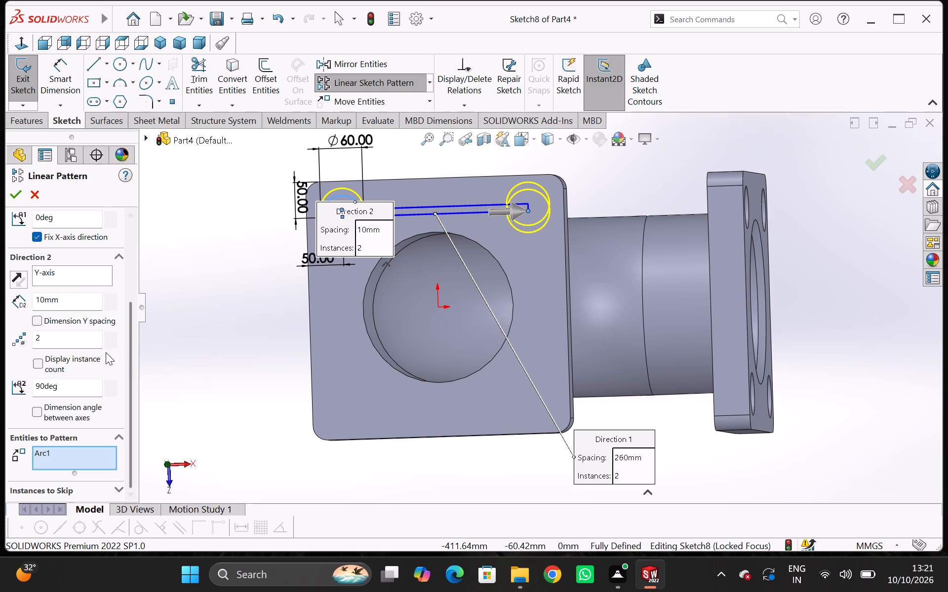
drag(71, 300, 0, 302)
text(260)
key(Return)
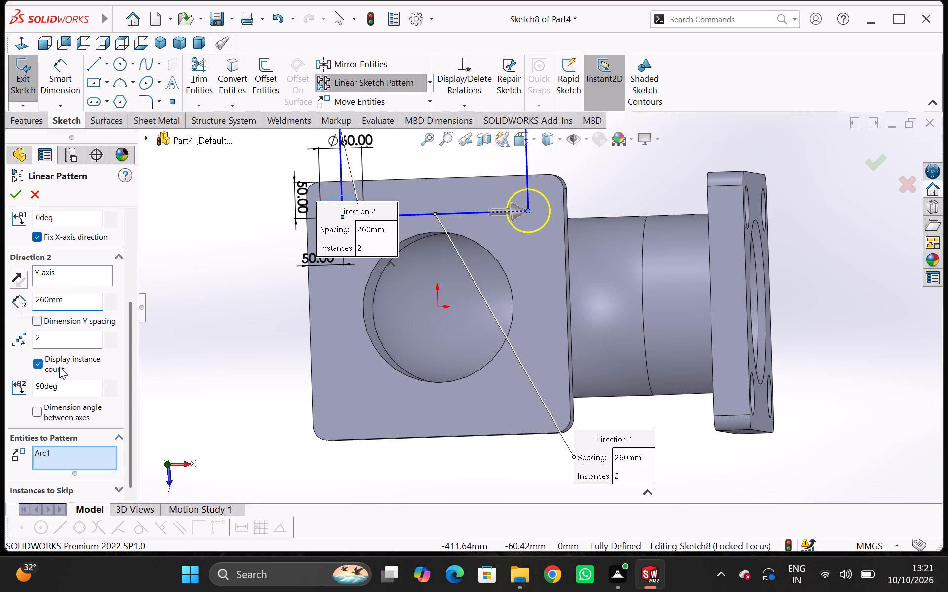
scroll(59, 367, down, 2)
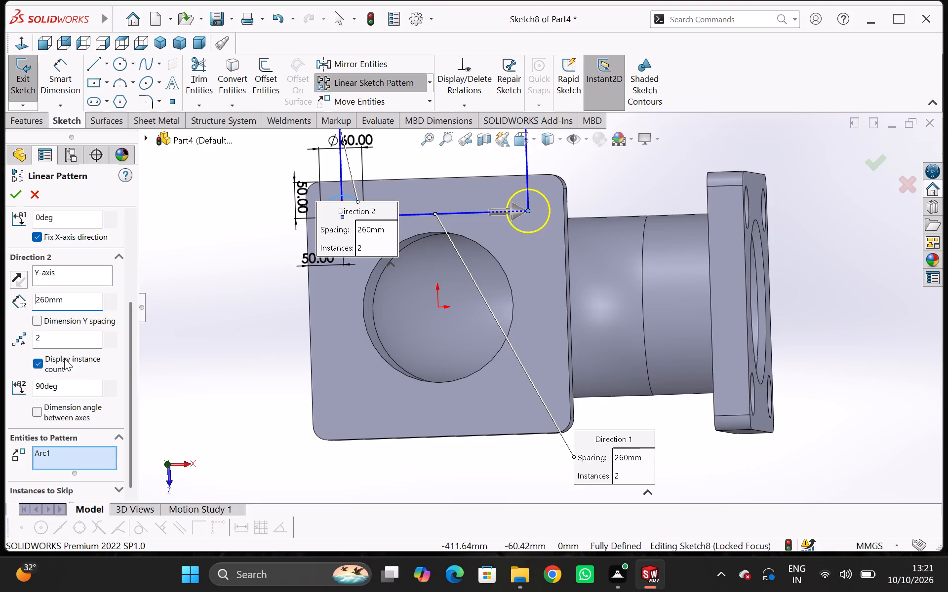
click(20, 269)
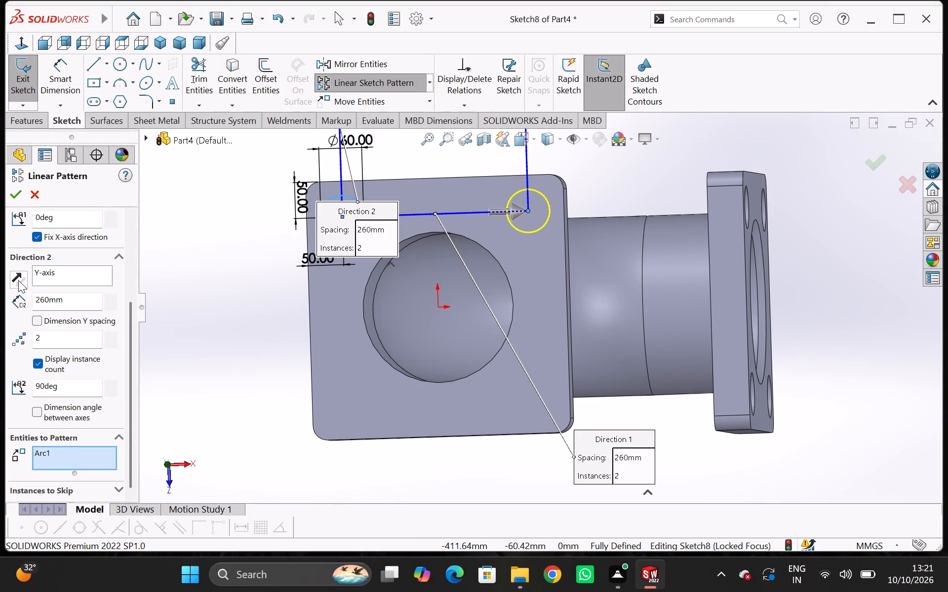
click(18, 279)
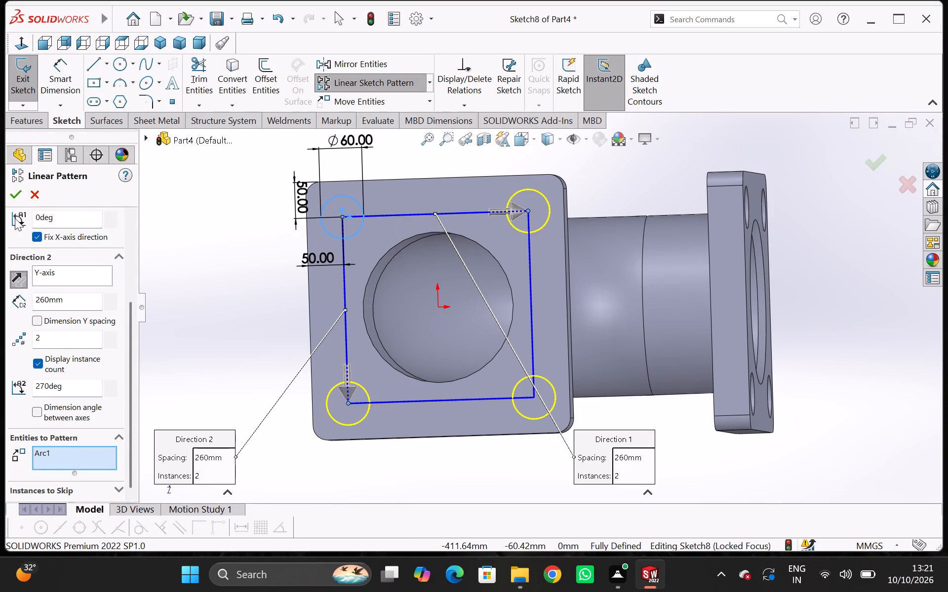
click(14, 199)
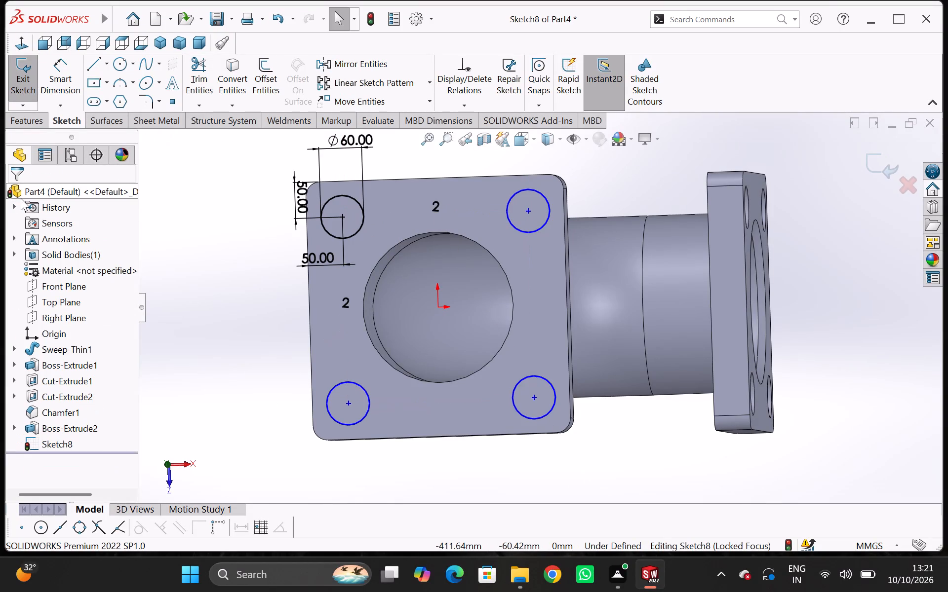
Exit the sketch and cut the four corner circles 10 mm deep into the second flange with a blind Extruded Cut.
click(23, 78)
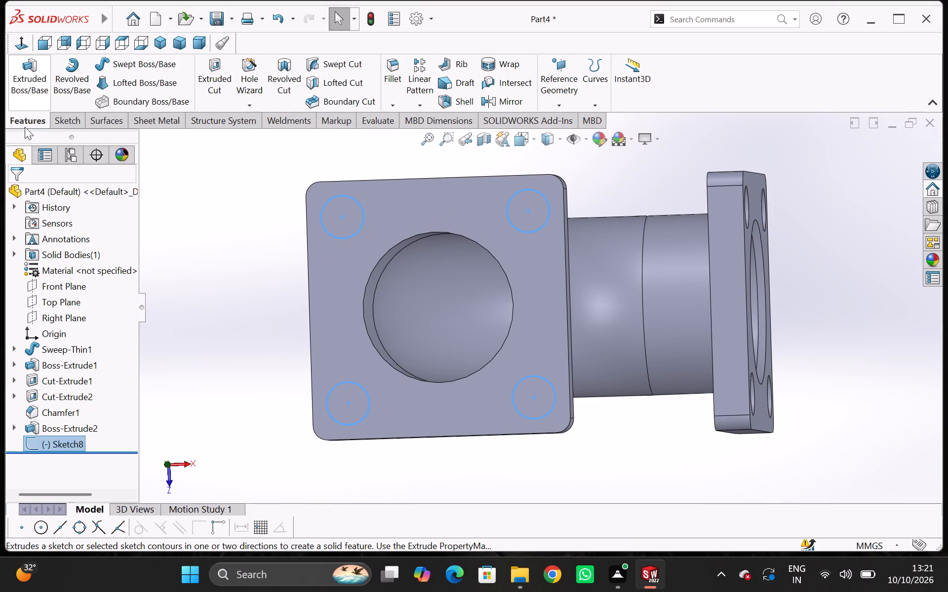
click(213, 93)
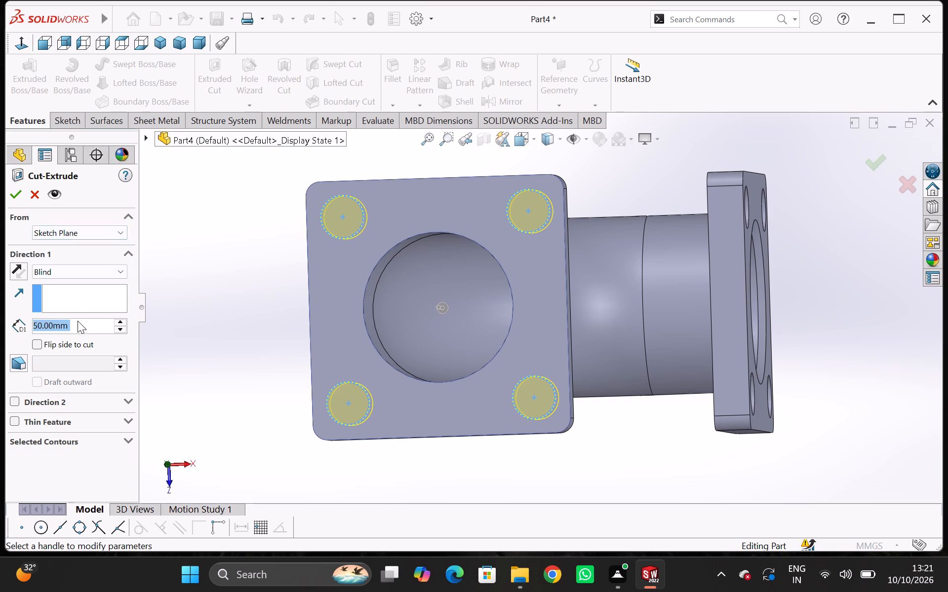
text(10)
key(Return)
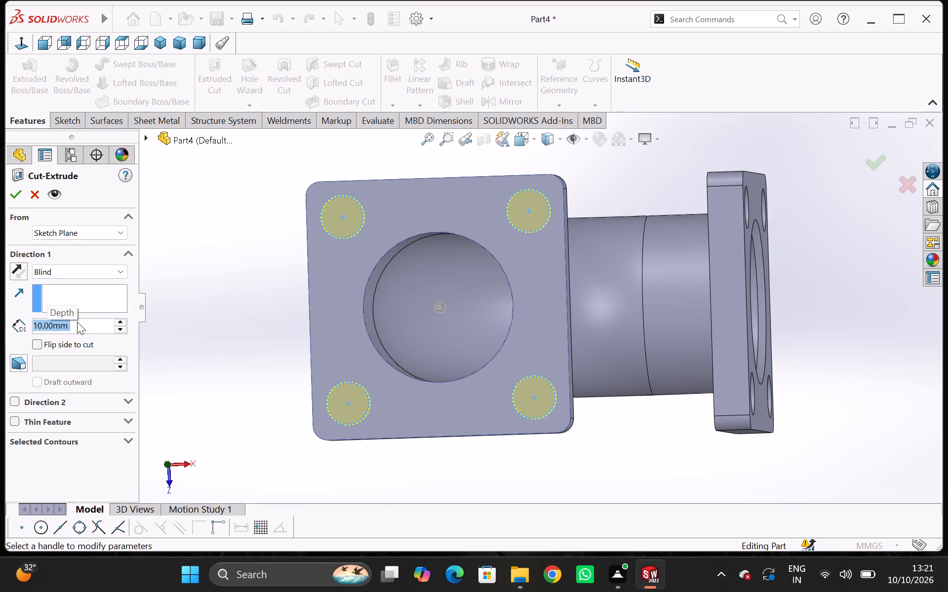
click(11, 193)
Start a new sketch on the floor of the second flange's upper-left circular recess.
middle_drag(233, 258, 254, 227)
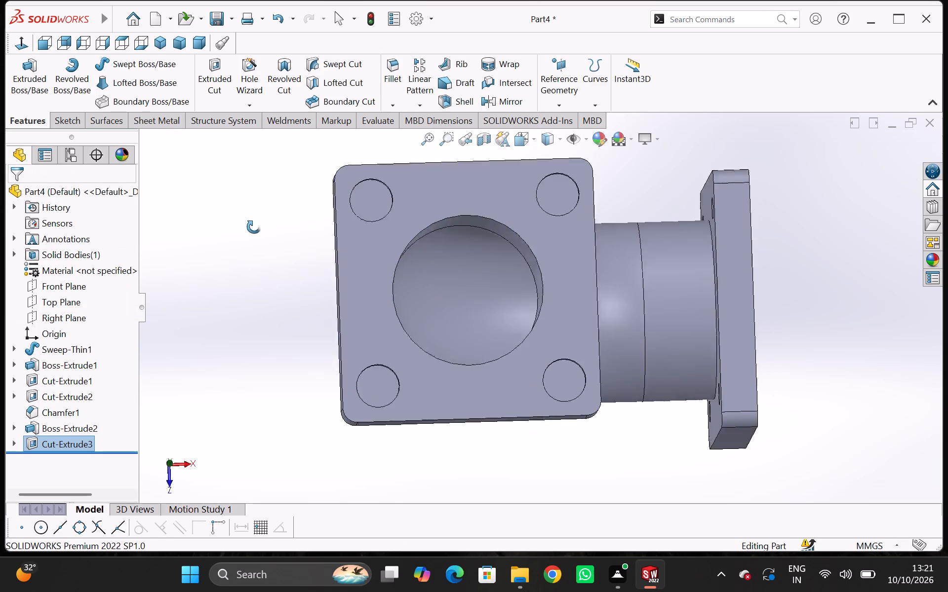
middle_drag(254, 227, 229, 265)
click(341, 208)
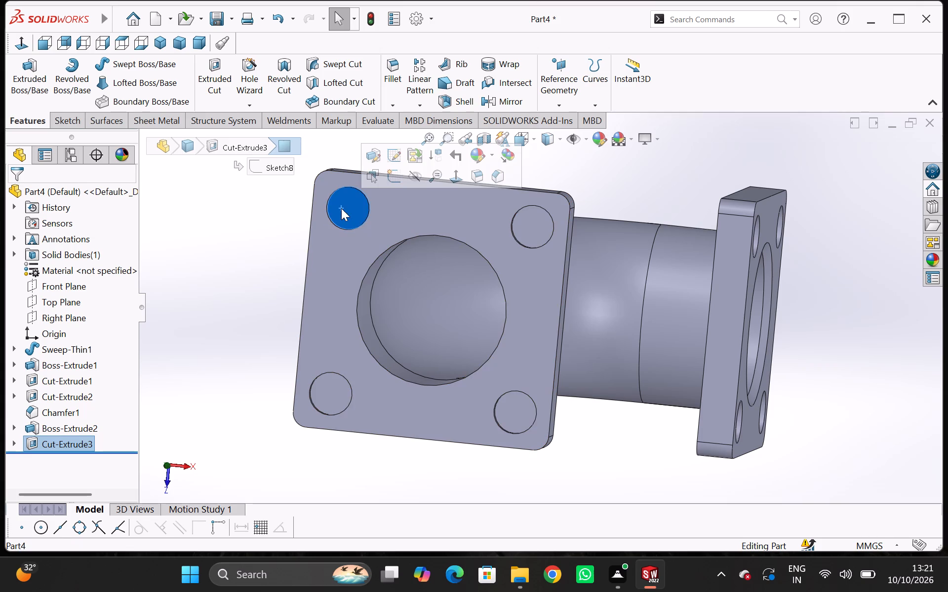
click(399, 173)
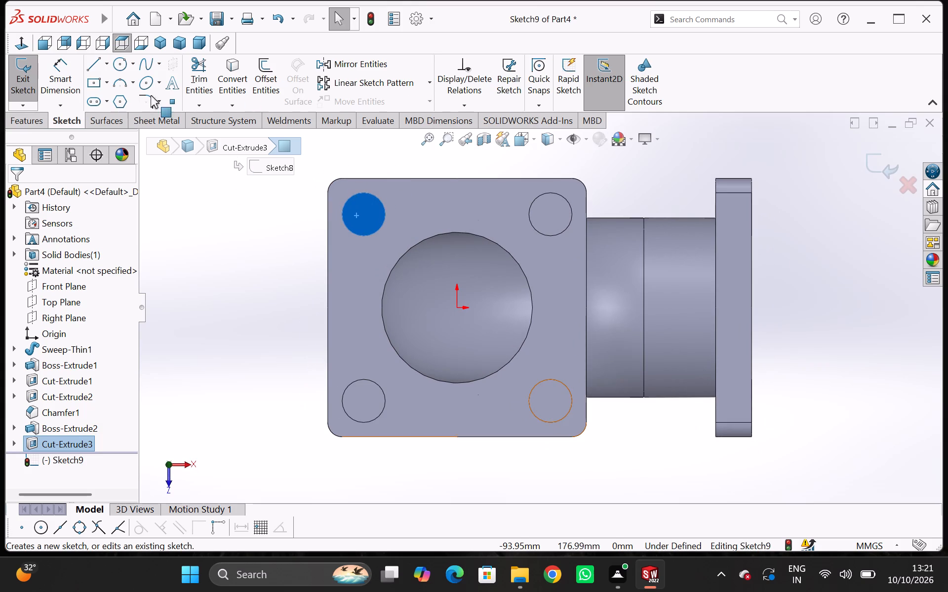
Sketch a circle centred in the second flange's upper-left recess and dimension its diameter to 30 mm.
click(123, 62)
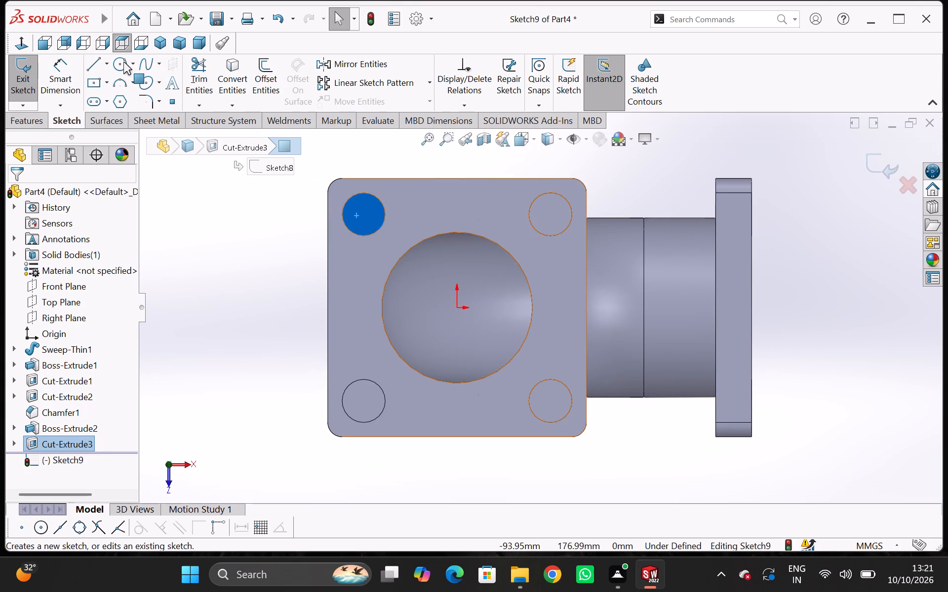
click(364, 216)
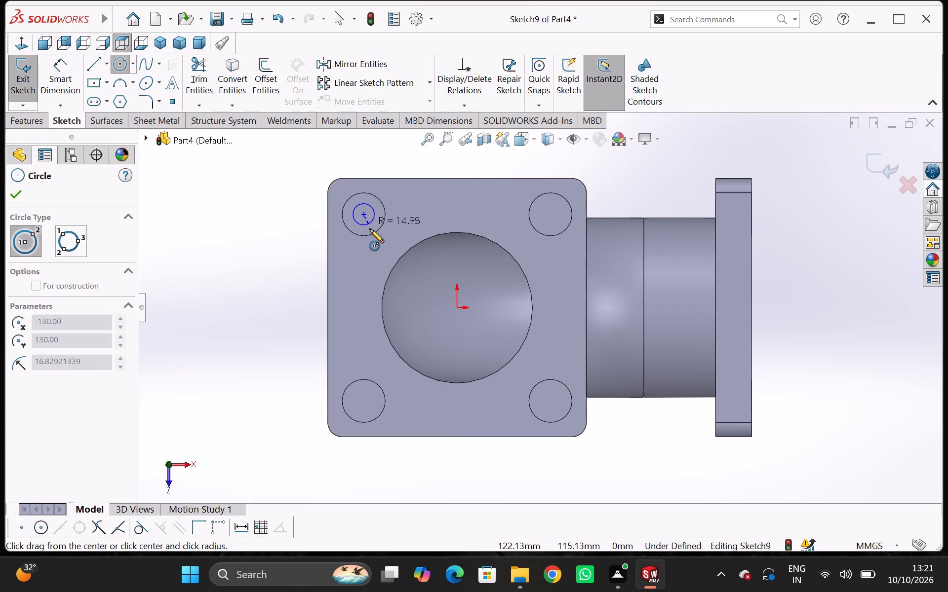
click(368, 226)
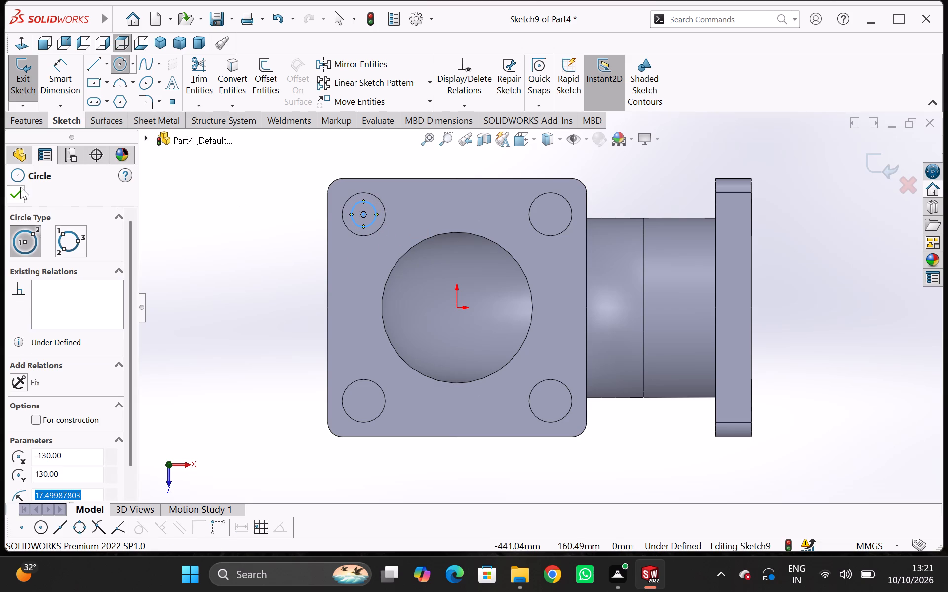
click(13, 187)
click(51, 72)
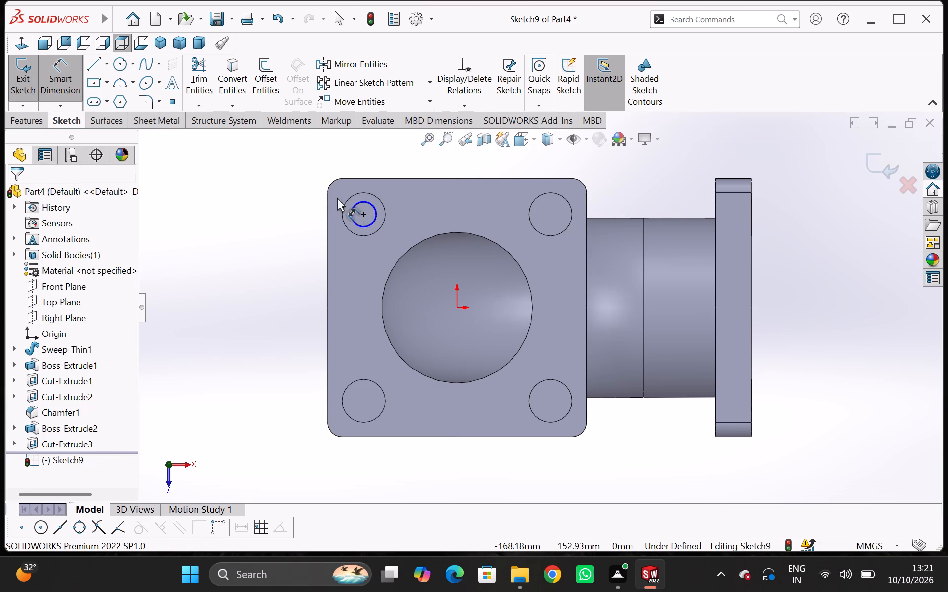
click(360, 201)
click(383, 158)
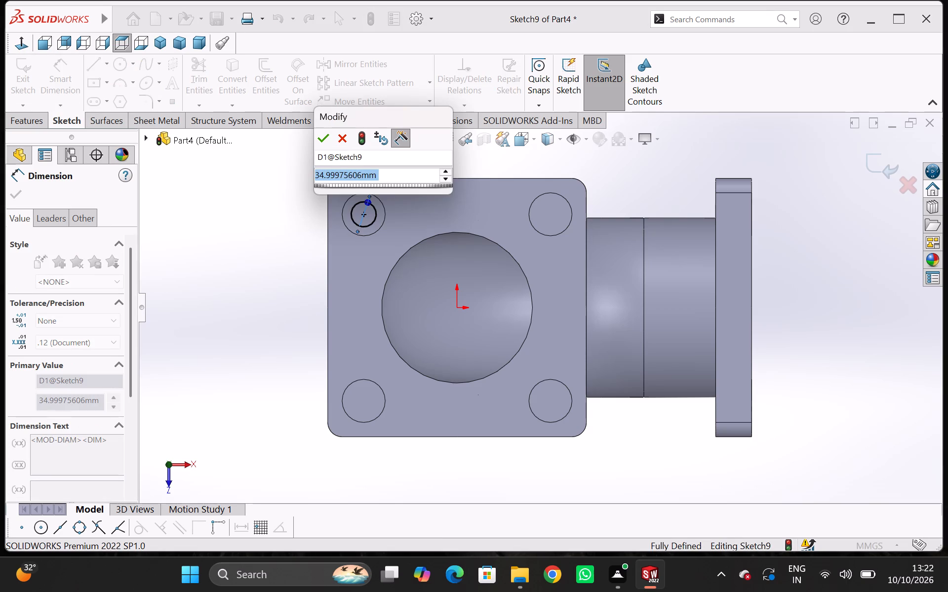
text(30)
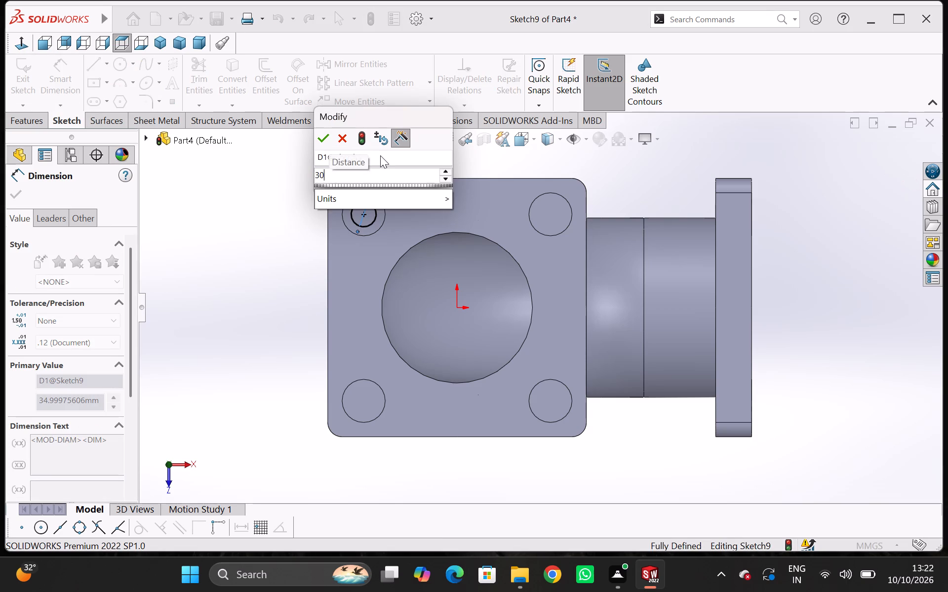
key(Return)
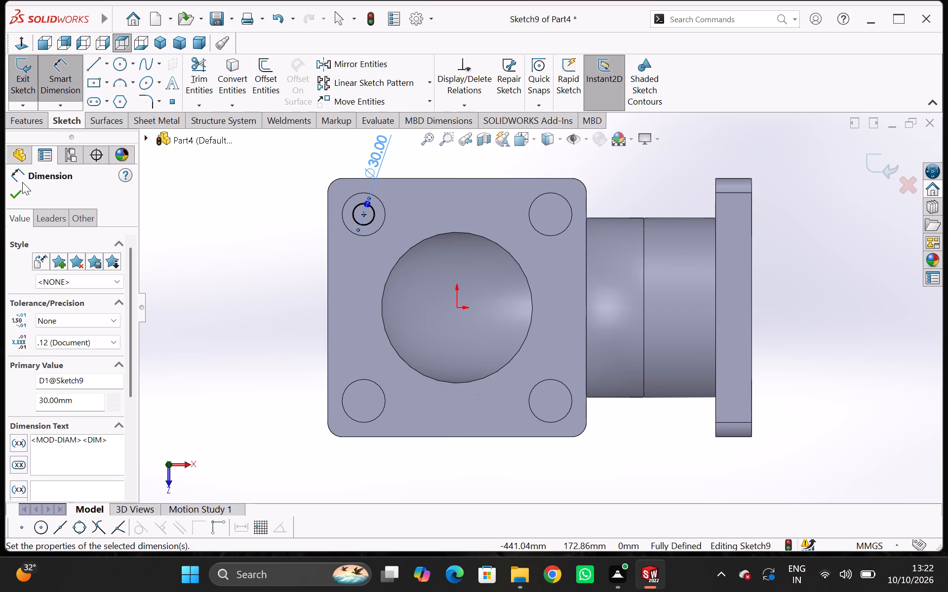
click(20, 197)
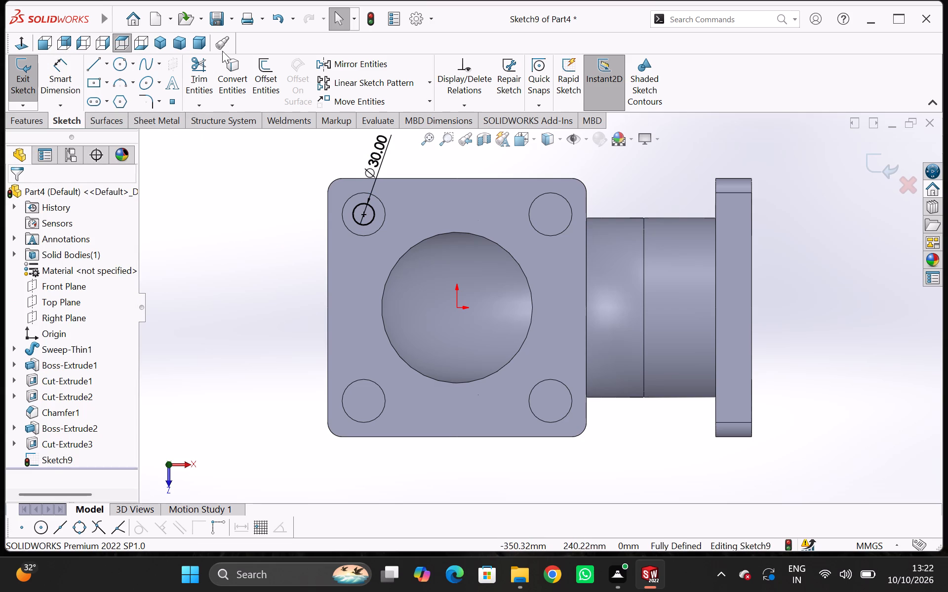
Start a linear sketch pattern of the 30 mm circle with 2 instances spaced 260 mm along the X-axis.
click(328, 79)
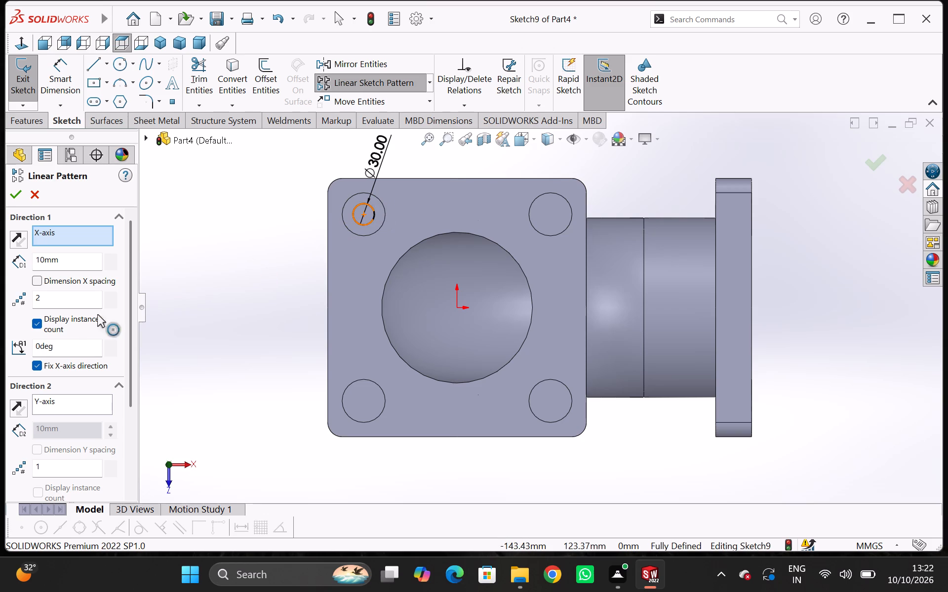
drag(66, 259, 55, 259)
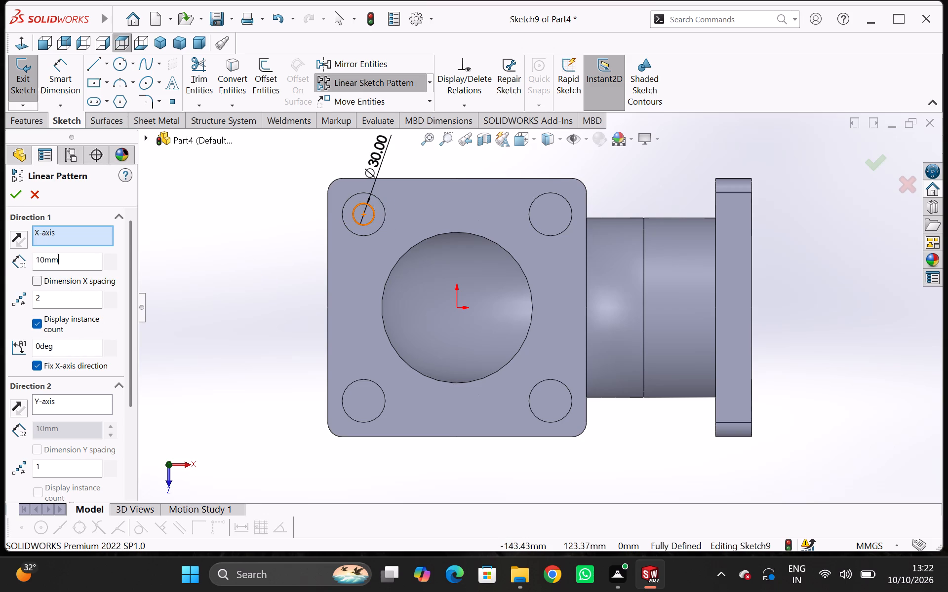
drag(55, 259, 0, 265)
text(260)
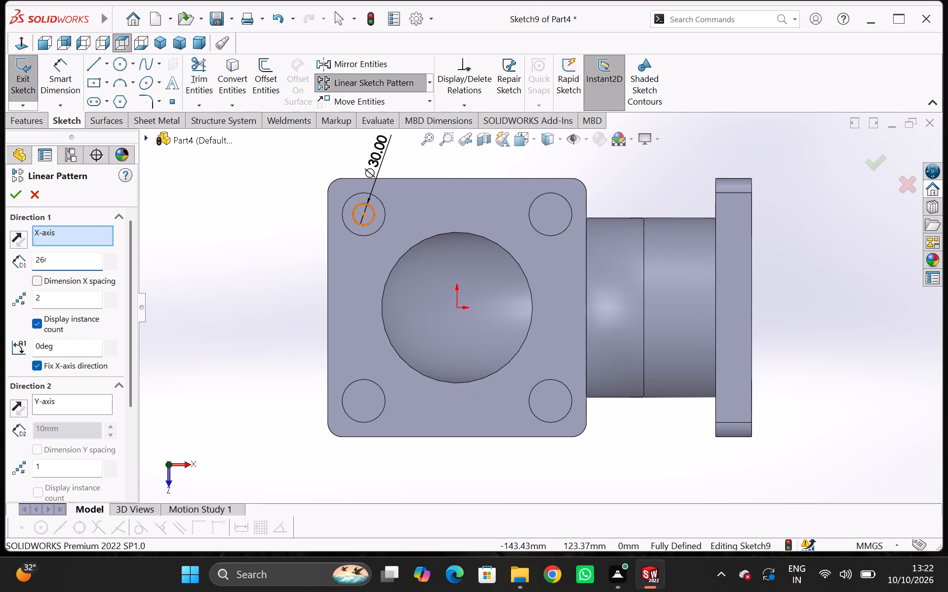
key(Return)
Set the pattern's second direction to 2 instances spaced 260 mm along the Y-axis.
scroll(104, 396, down, 3)
scroll(272, 396, down, 3)
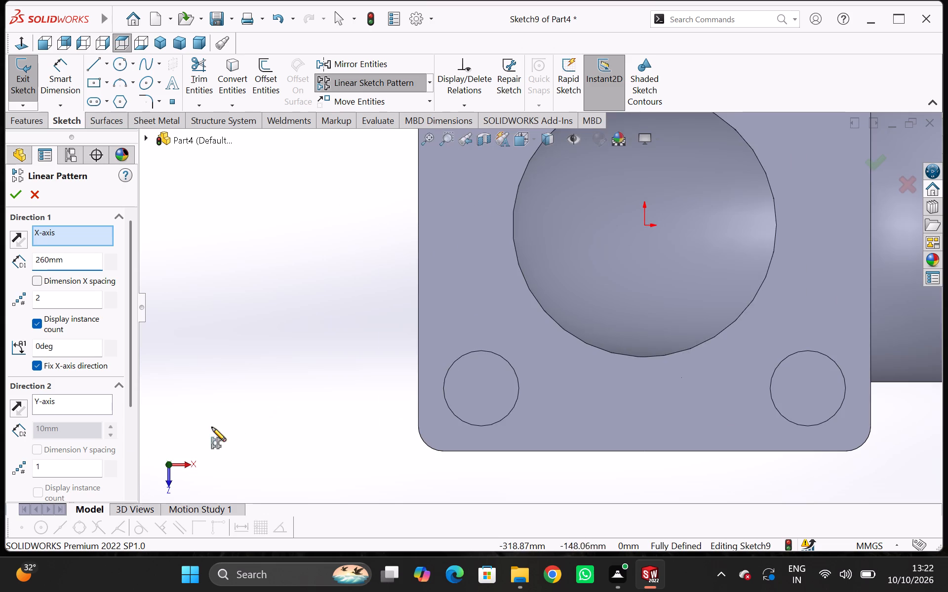
scroll(276, 374, up, 3)
click(46, 461)
drag(43, 467, 39, 468)
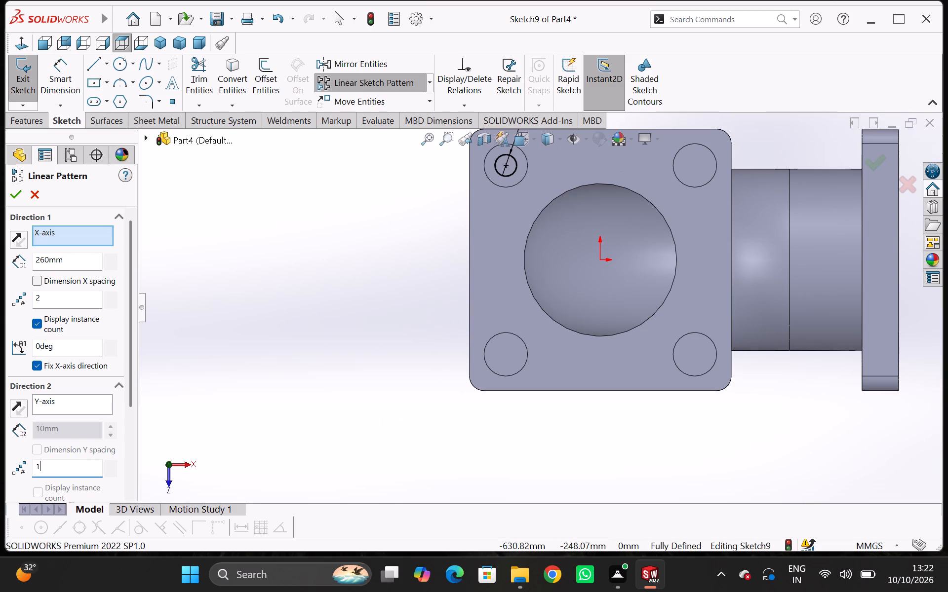
drag(39, 468, 11, 475)
key(2)
key(Return)
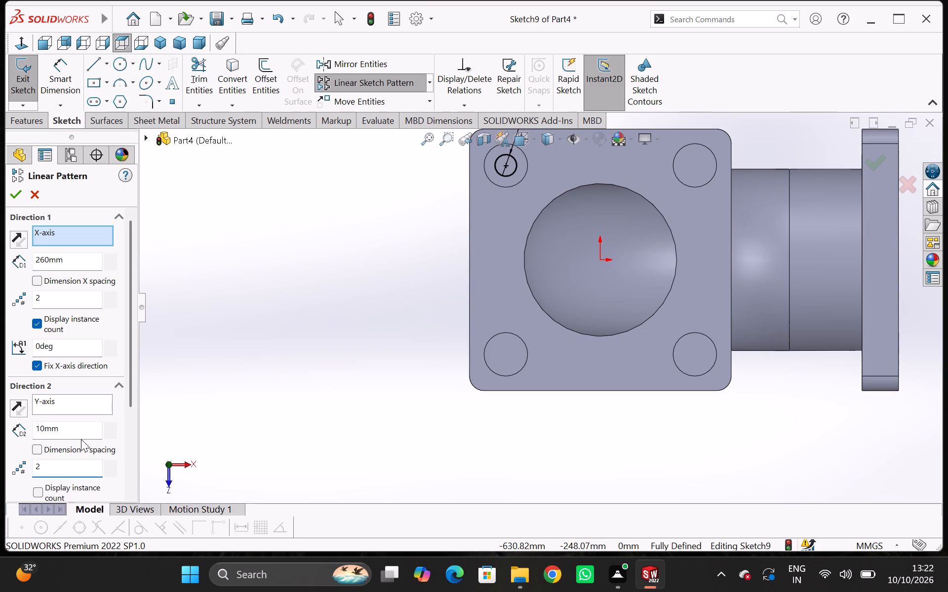
scroll(83, 439, down, 2)
drag(62, 298, 51, 305)
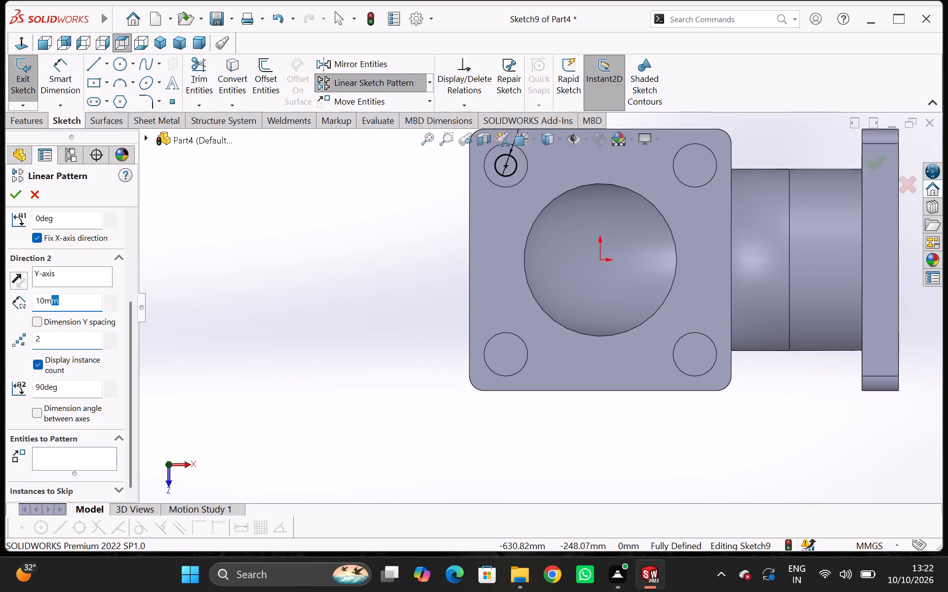
drag(51, 305, 9, 312)
text(260)
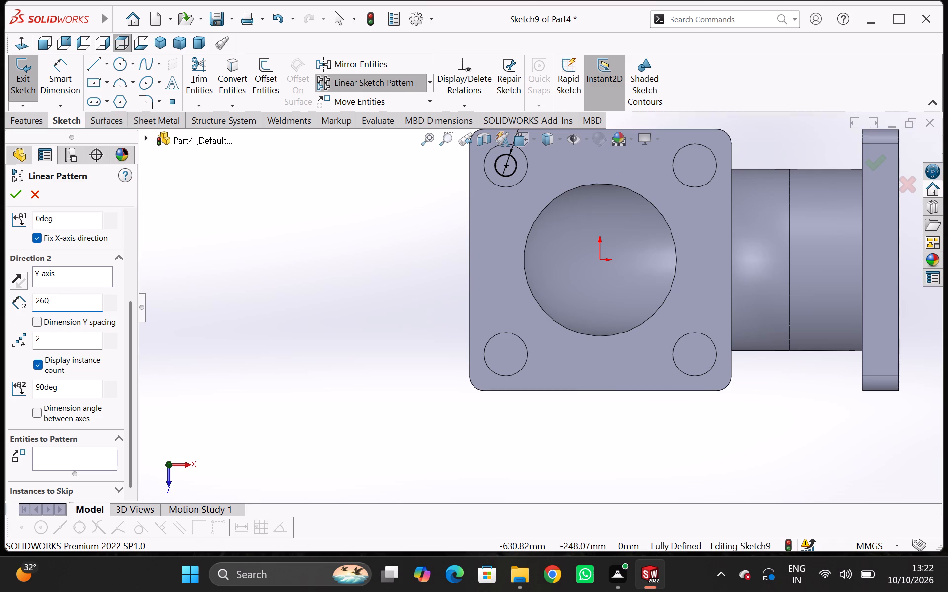
key(Return)
Choose the 30 mm circle as the entity to pattern, reverse the Y direction downward and accept the pattern.
click(61, 458)
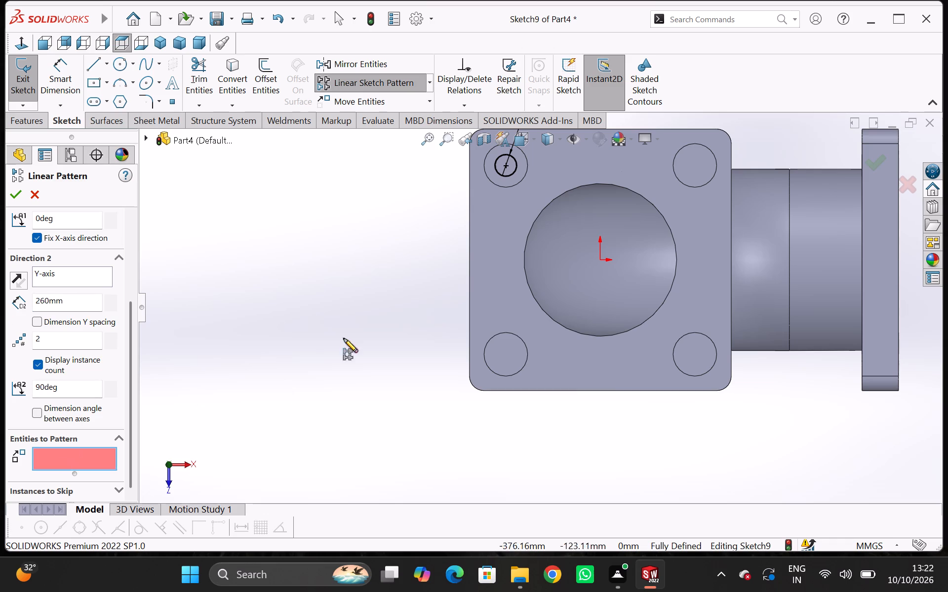
click(513, 171)
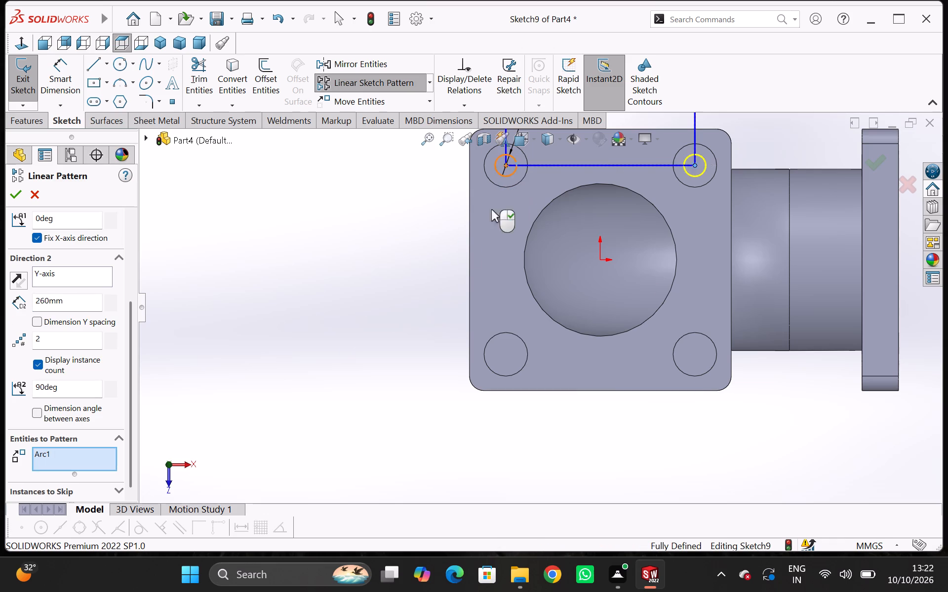
click(22, 283)
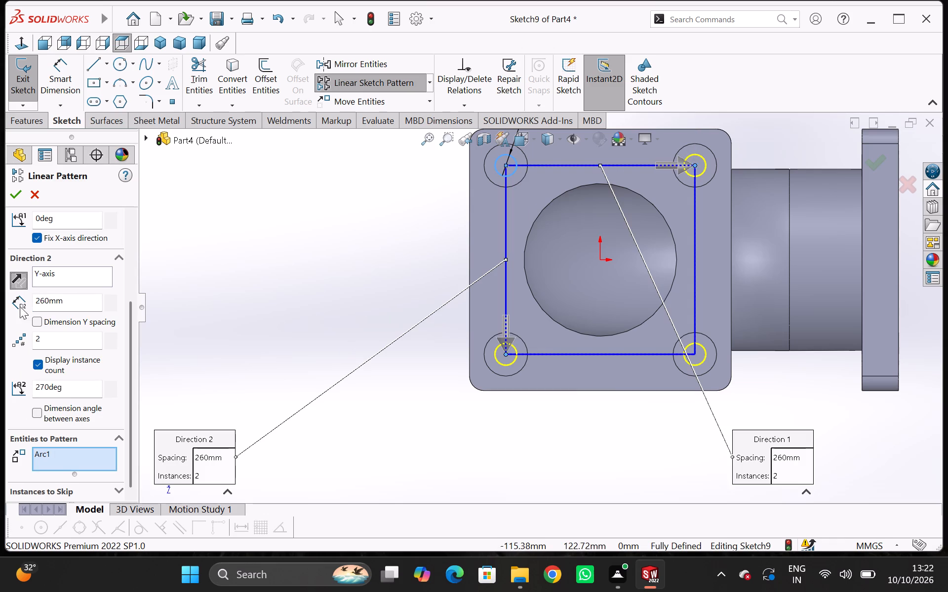
click(13, 196)
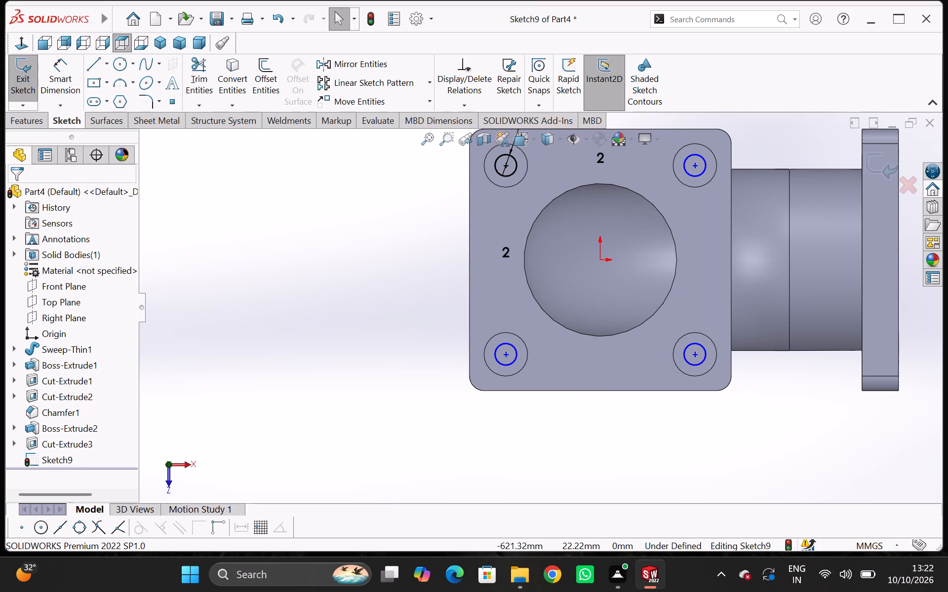
Exit the sketch and cut the four 30 mm circles through the second flange with an Up To Next Extruded Cut.
drag(25, 90, 21, 83)
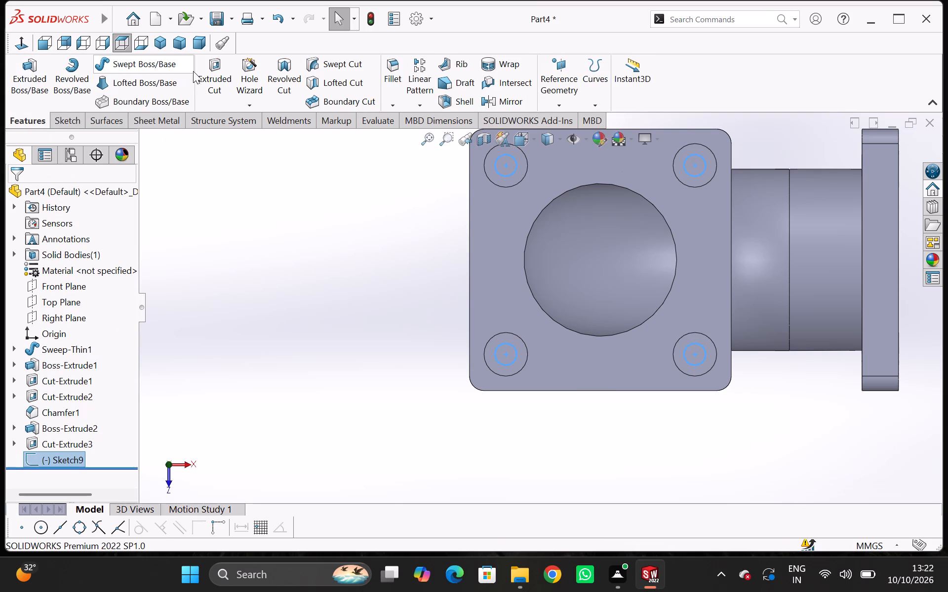
click(206, 75)
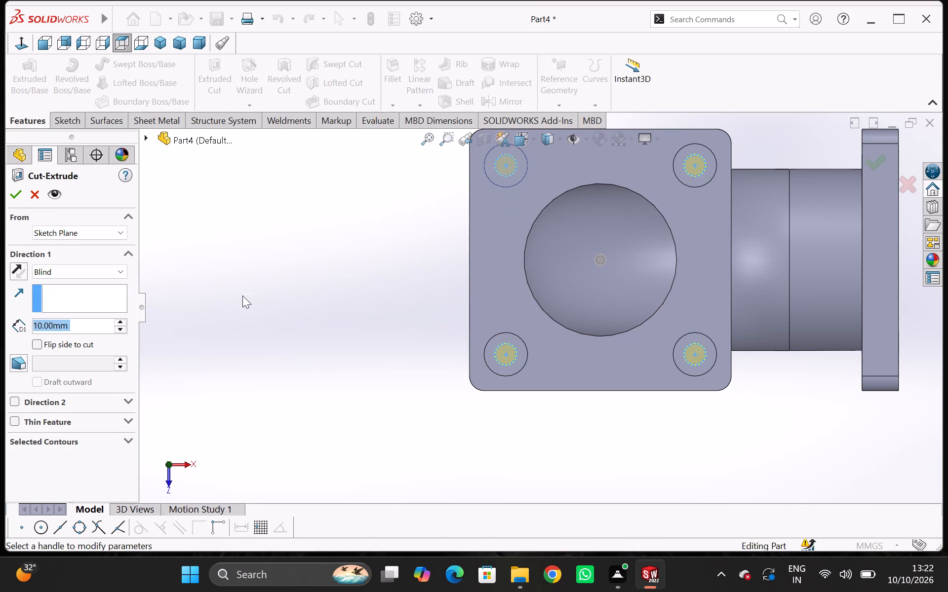
middle_drag(441, 378, 464, 322)
scroll(463, 322, up, 1)
click(78, 323)
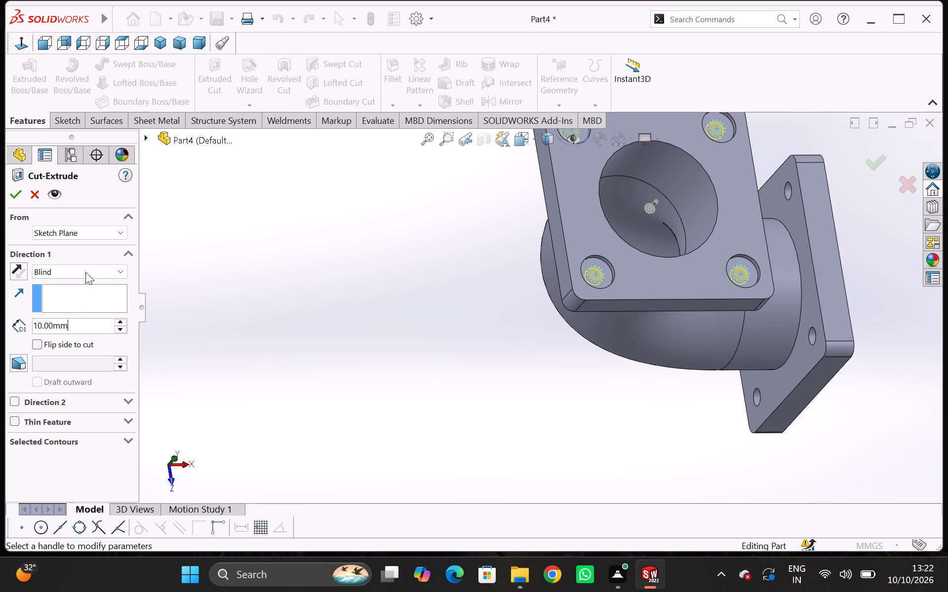
click(90, 268)
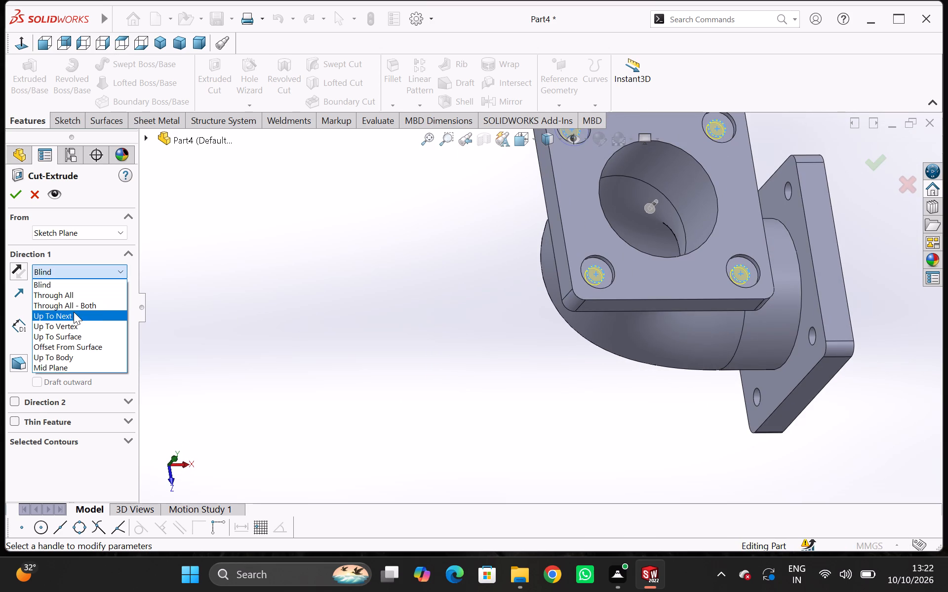
click(73, 312)
click(9, 202)
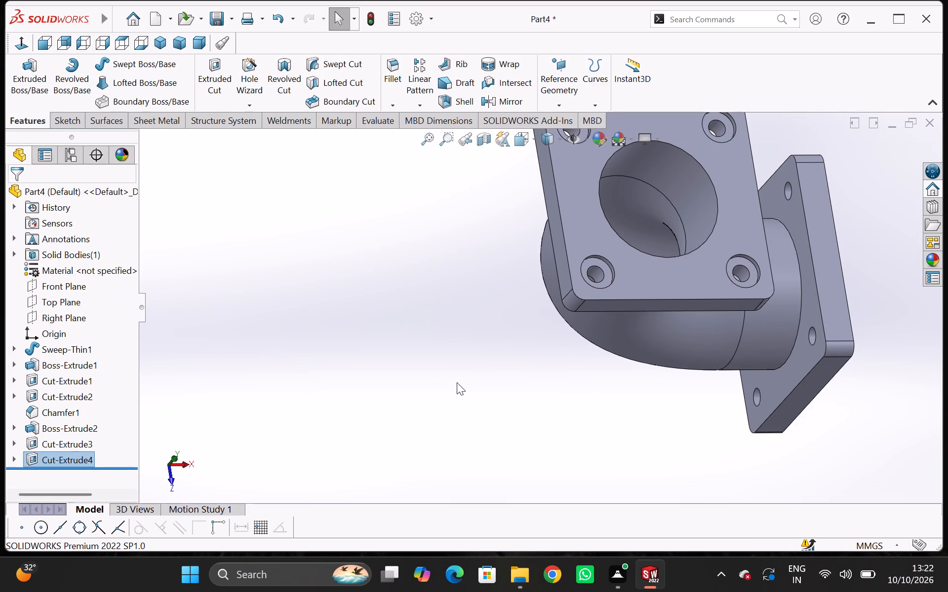
Examine the elbow and the stepped corner holes of both flanges from several angles.
middle_drag(455, 379, 451, 370)
scroll(488, 347, down, 3)
scroll(488, 347, up, 5)
scroll(533, 309, up, 1)
middle_drag(533, 309, 415, 408)
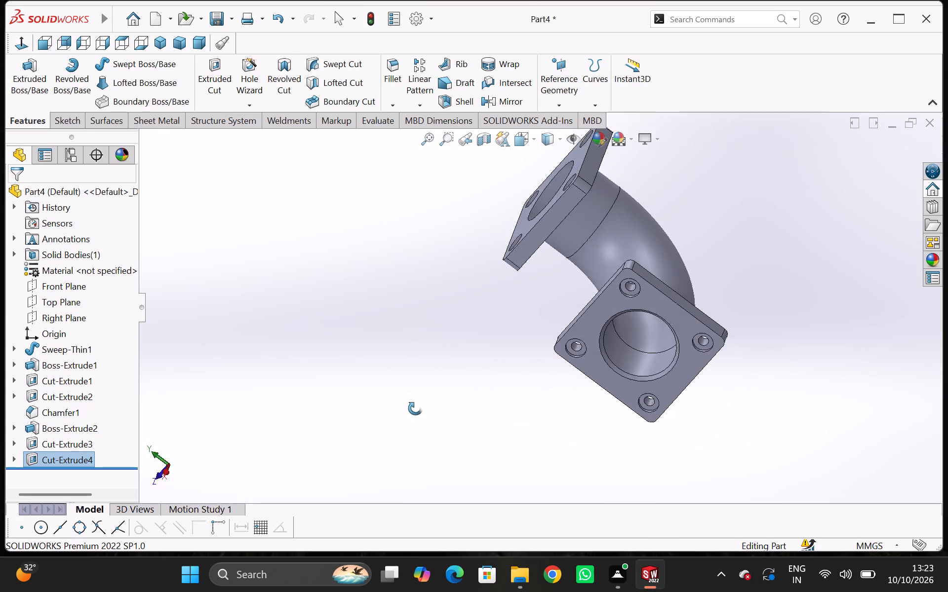
middle_drag(415, 408, 481, 361)
scroll(479, 300, down, 1)
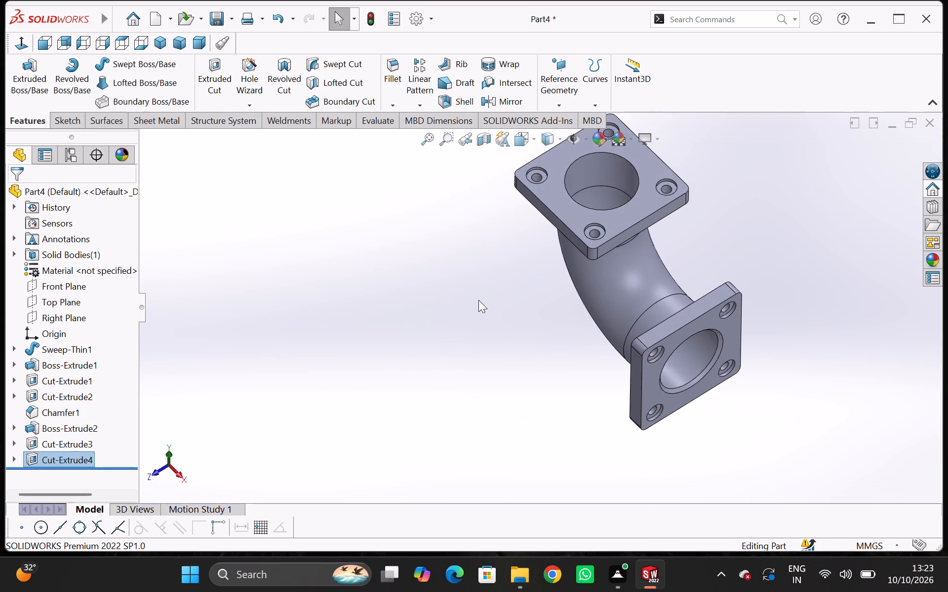
scroll(478, 300, down, 3)
scroll(478, 300, up, 7)
middle_drag(495, 290, 499, 284)
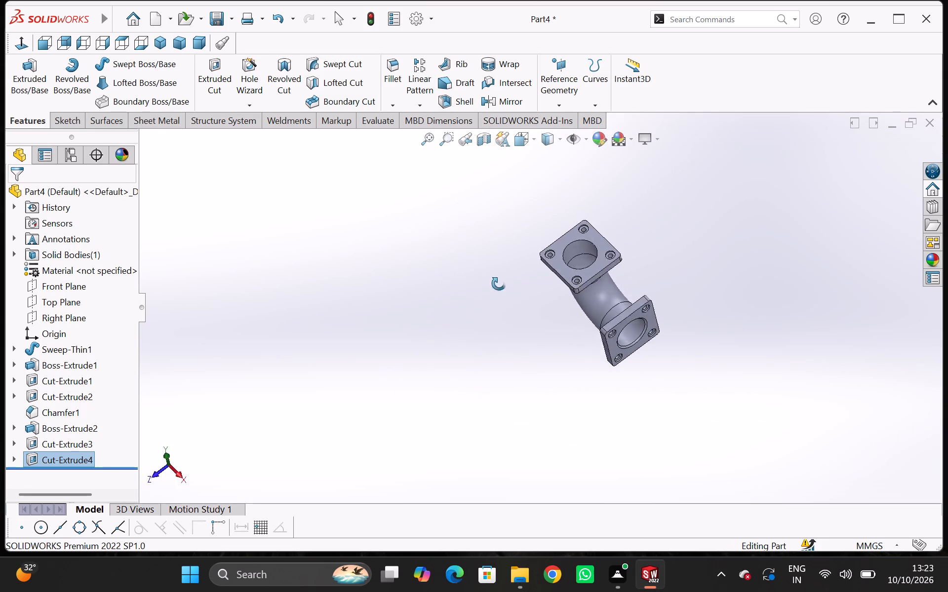
middle_drag(499, 284, 711, 237)
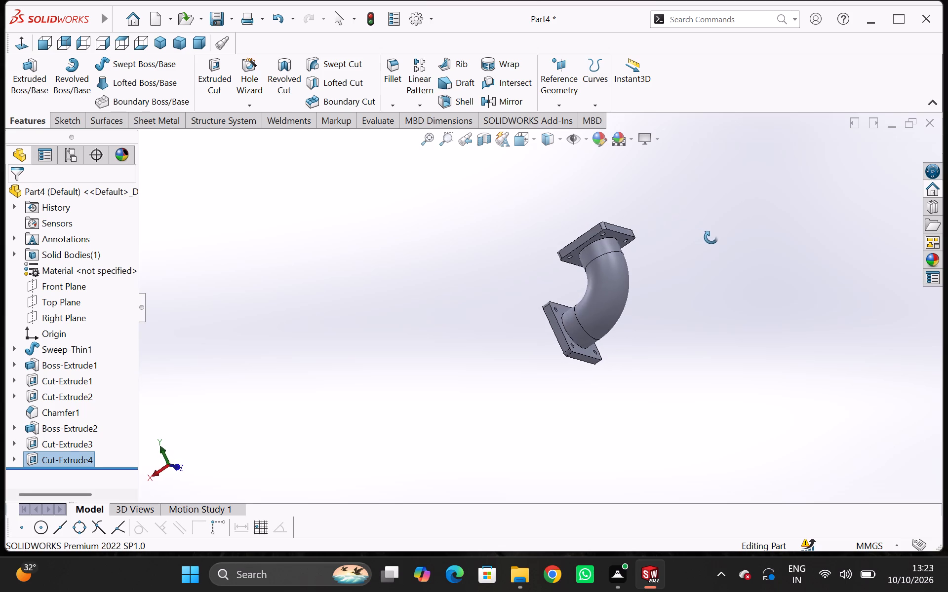
middle_drag(711, 237, 796, 347)
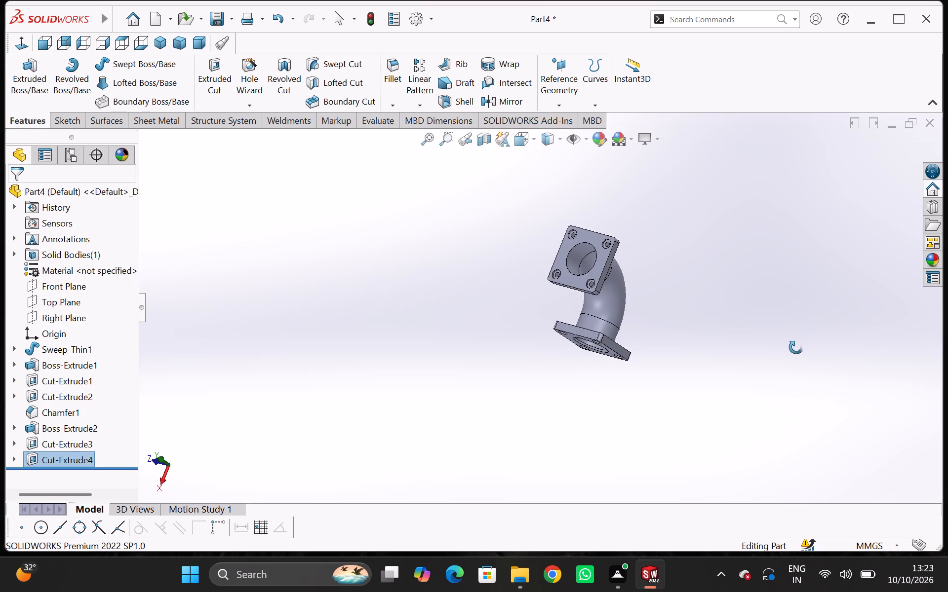
middle_drag(796, 347, 773, 291)
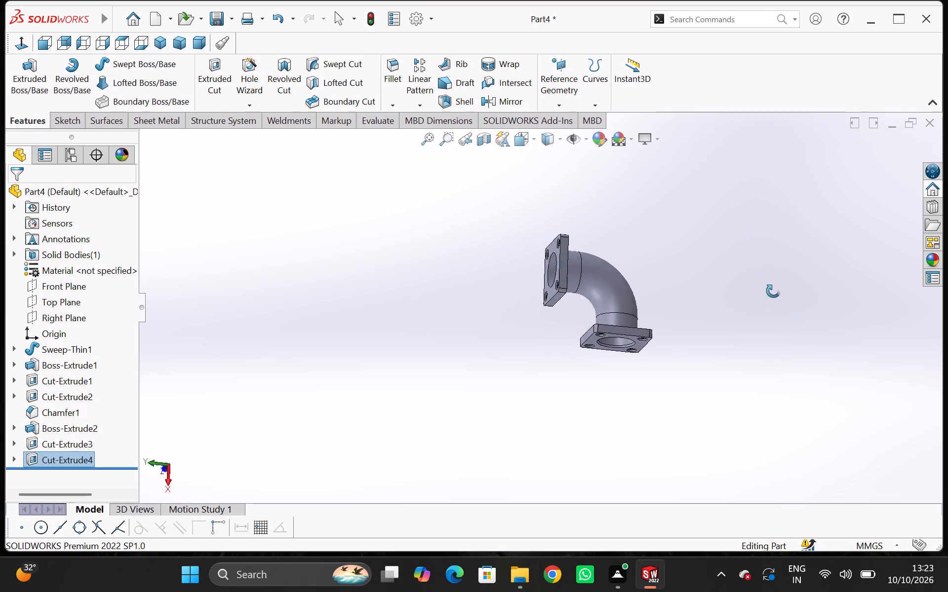
middle_drag(773, 291, 824, 306)
scroll(824, 306, up, 1)
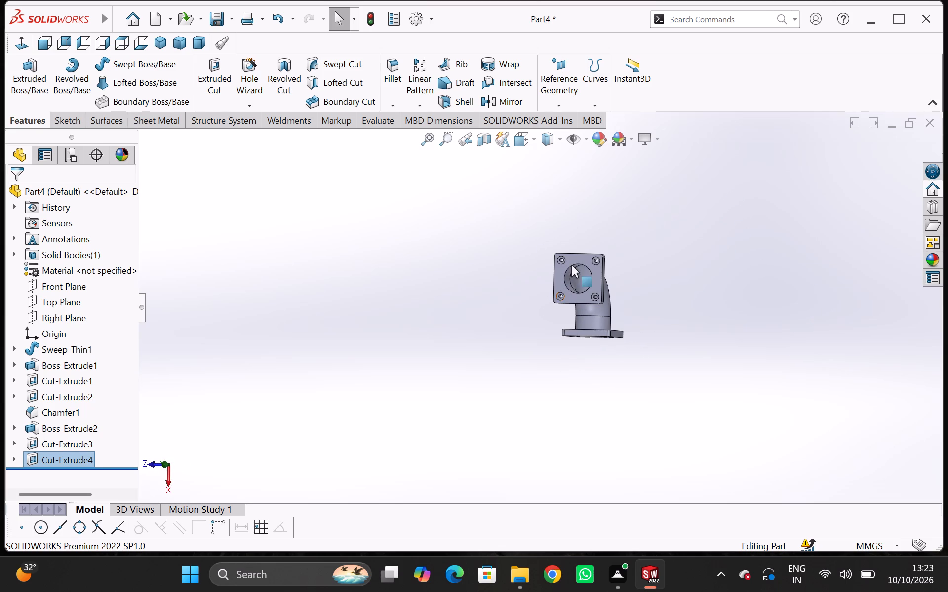
click(576, 262)
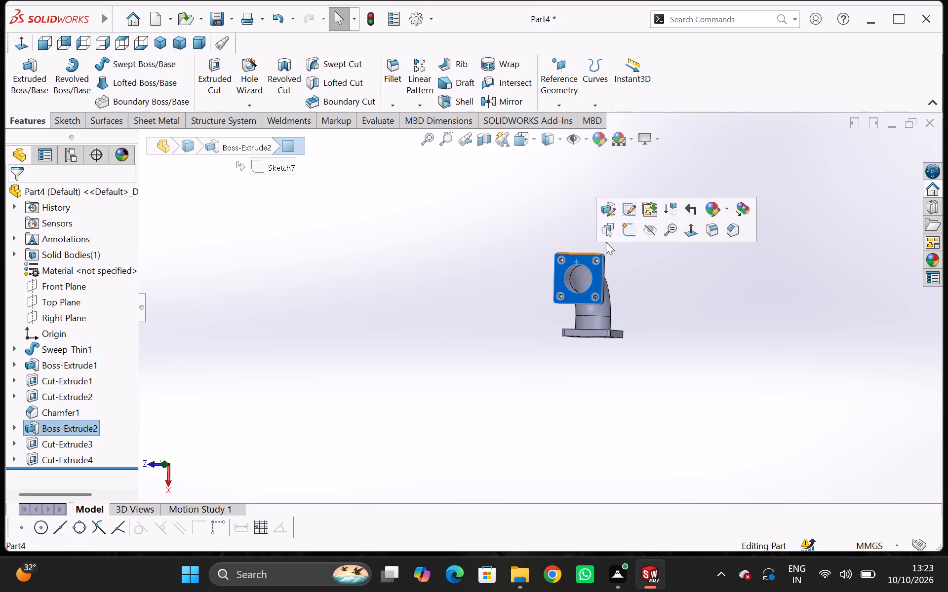
click(671, 278)
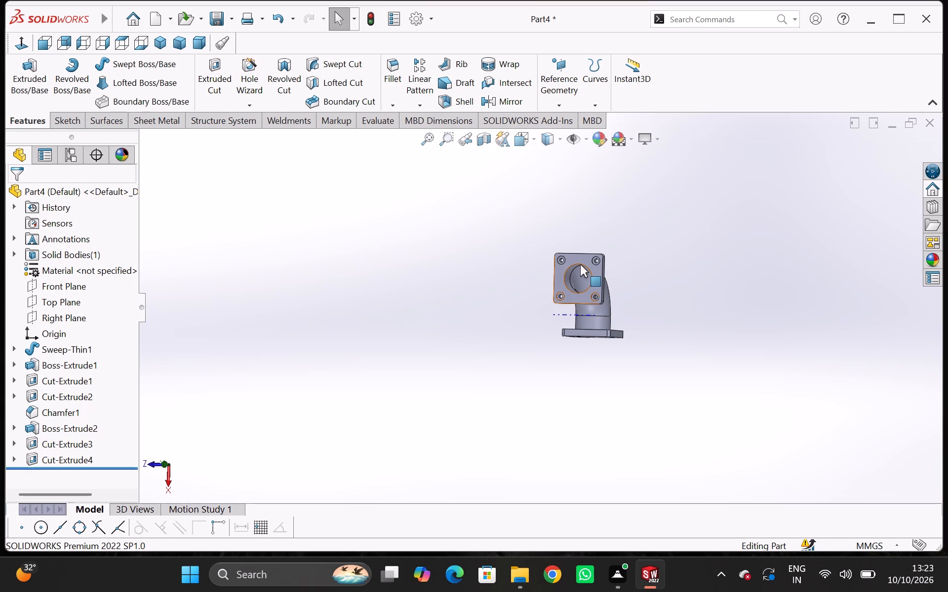
Chamfer the circular bore edge on the second flange's outer face with a 10 mm distance at 45 degrees.
click(580, 264)
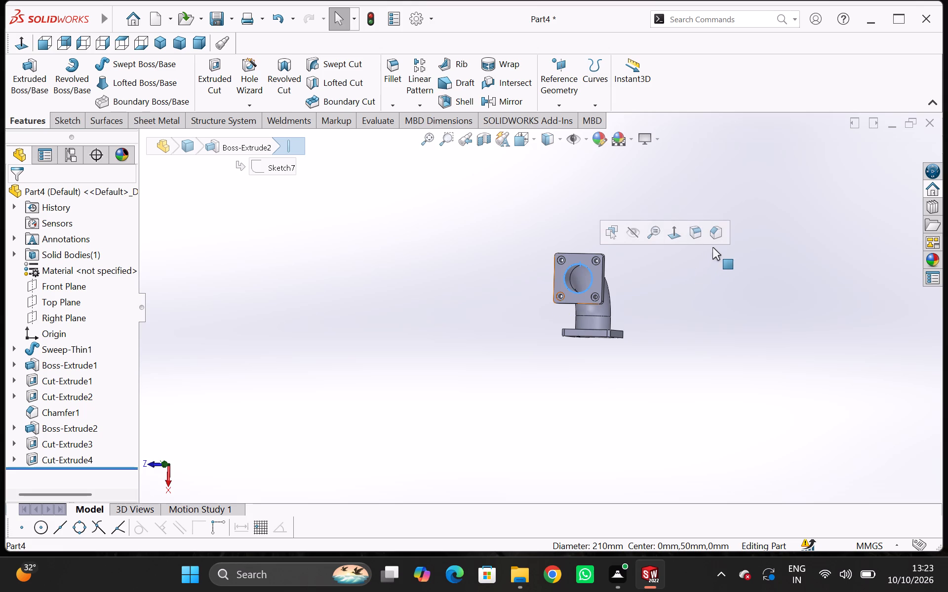
click(710, 237)
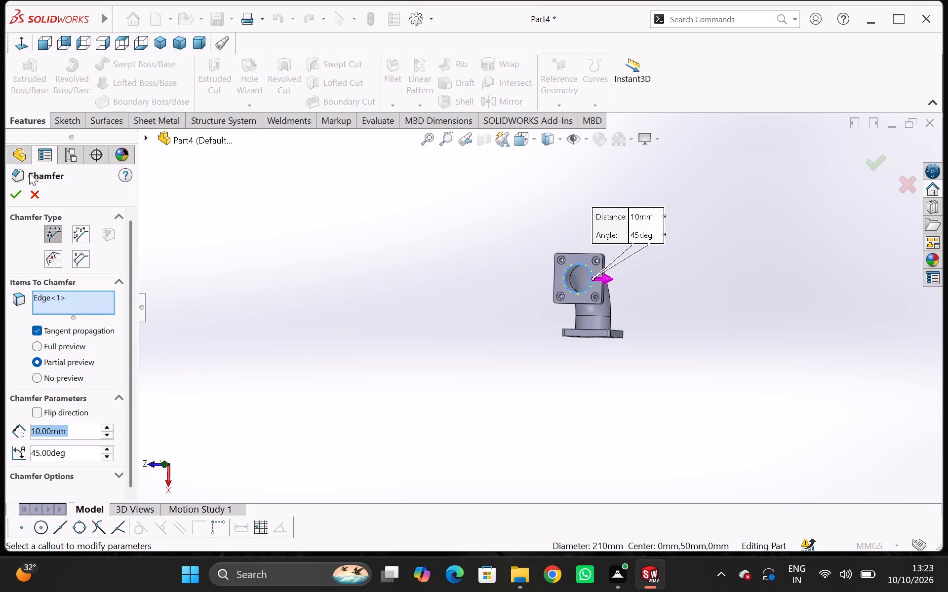
click(18, 198)
Examine the chamfered bore edge and corner holes on the second flange's face up close.
middle_drag(383, 253, 403, 256)
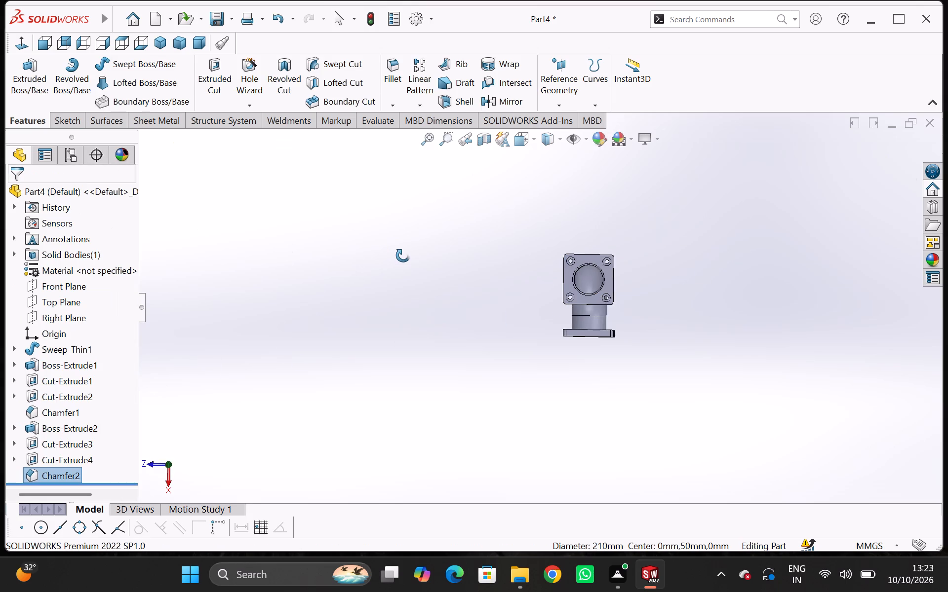
middle_drag(403, 256, 398, 266)
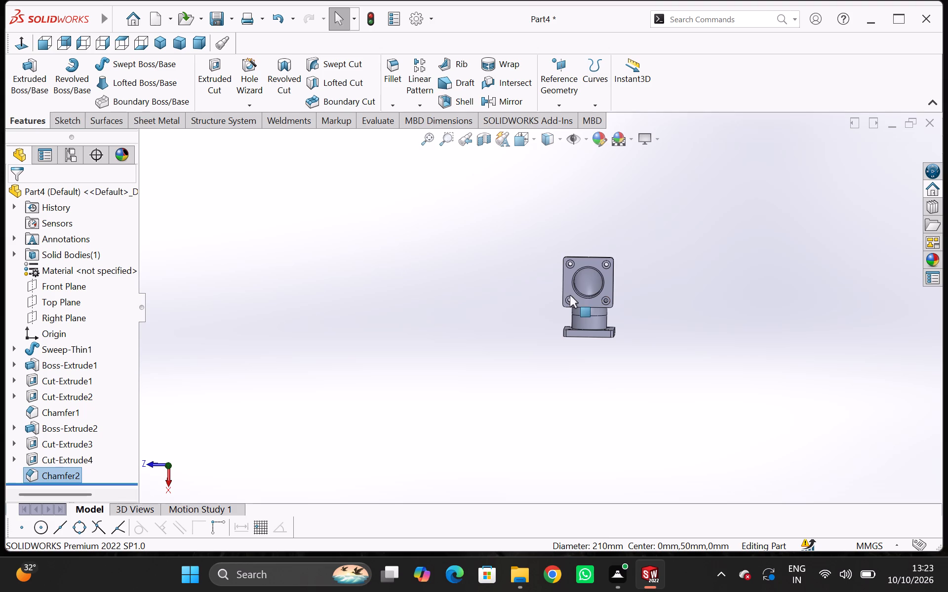
scroll(580, 289, down, 16)
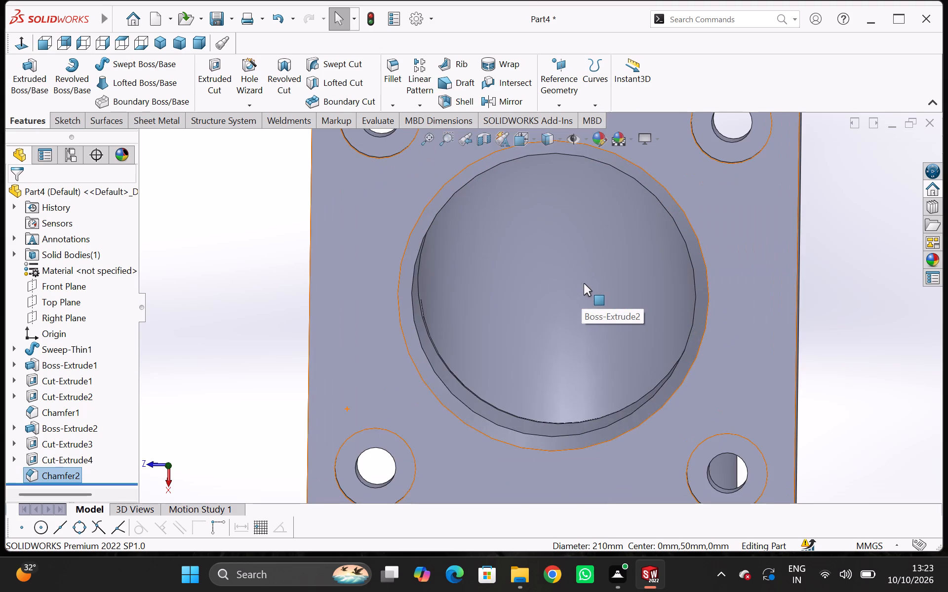
scroll(584, 284, up, 7)
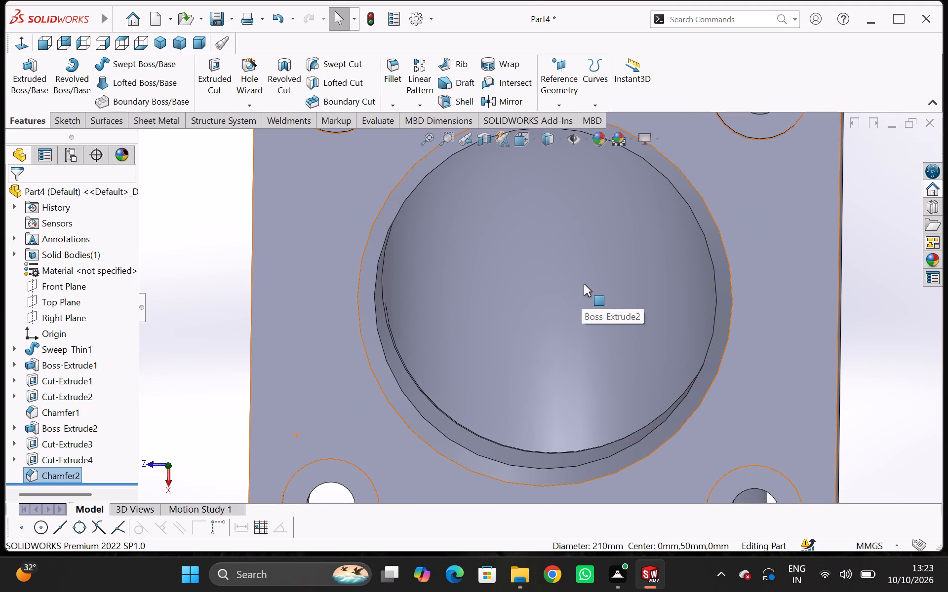
scroll(584, 284, up, 15)
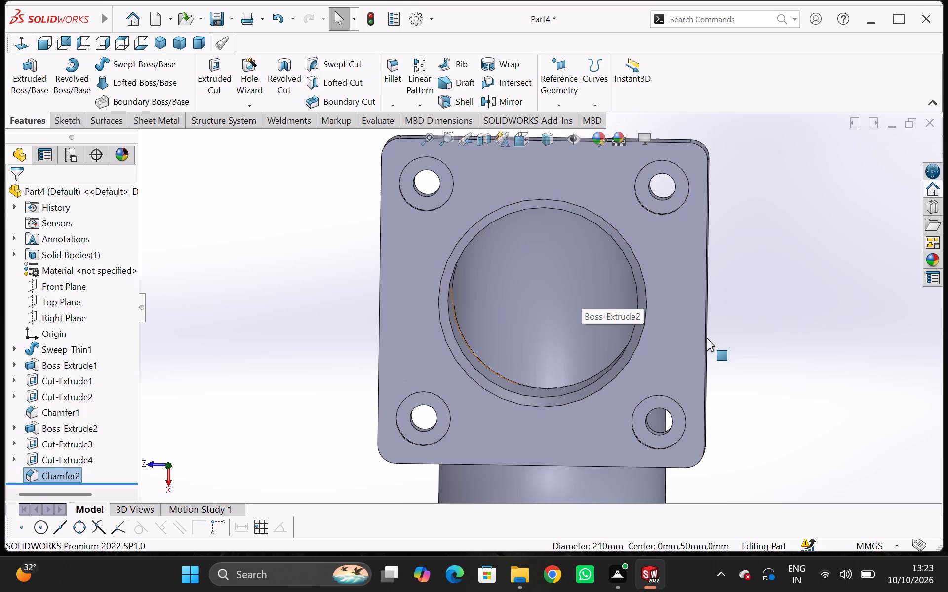
scroll(676, 340, up, 5)
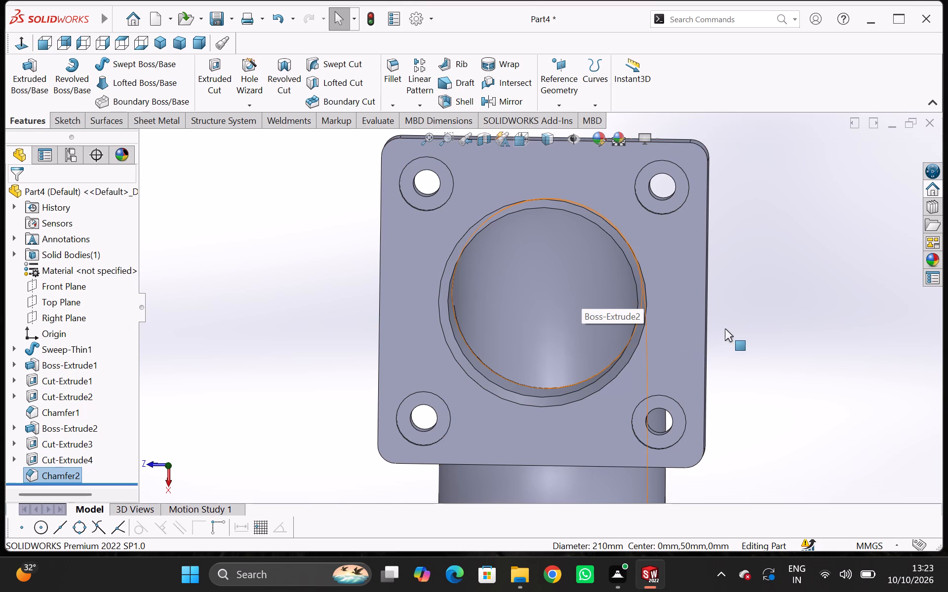
scroll(711, 346, up, 4)
scroll(781, 352, up, 5)
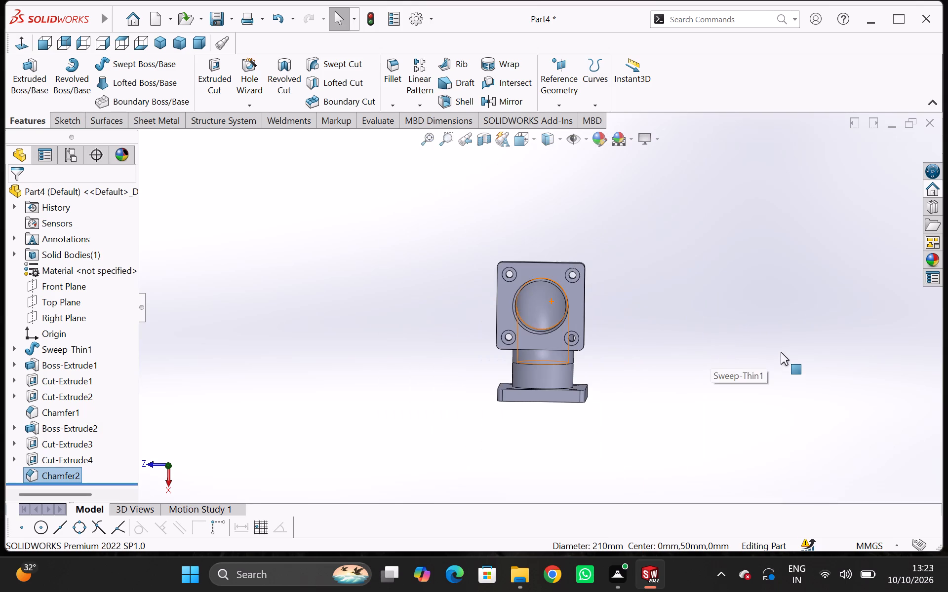
scroll(663, 331, up, 2)
Examine the whole pipe elbow, both flanges and their bores from all sides.
middle_drag(669, 324, 489, 353)
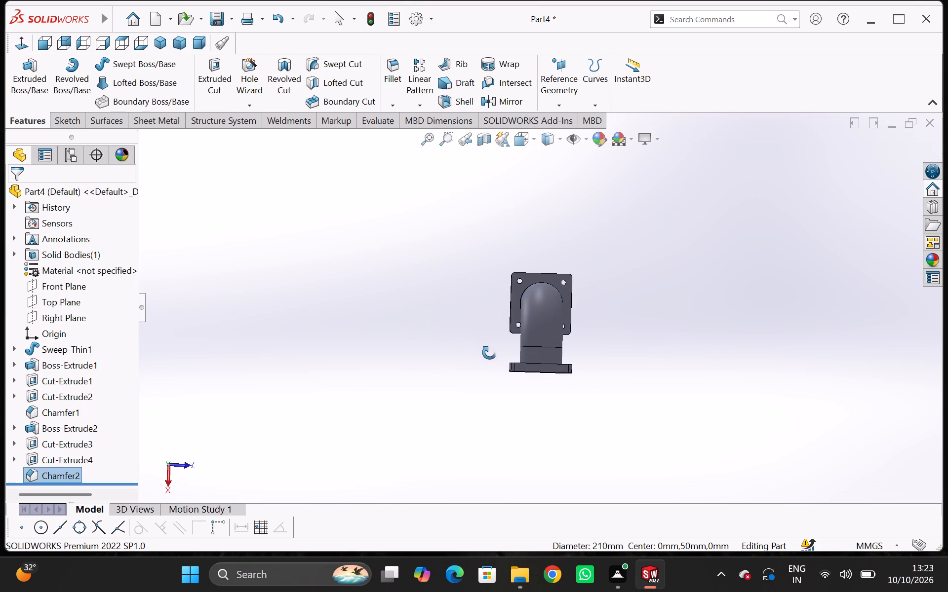
middle_drag(489, 353, 653, 363)
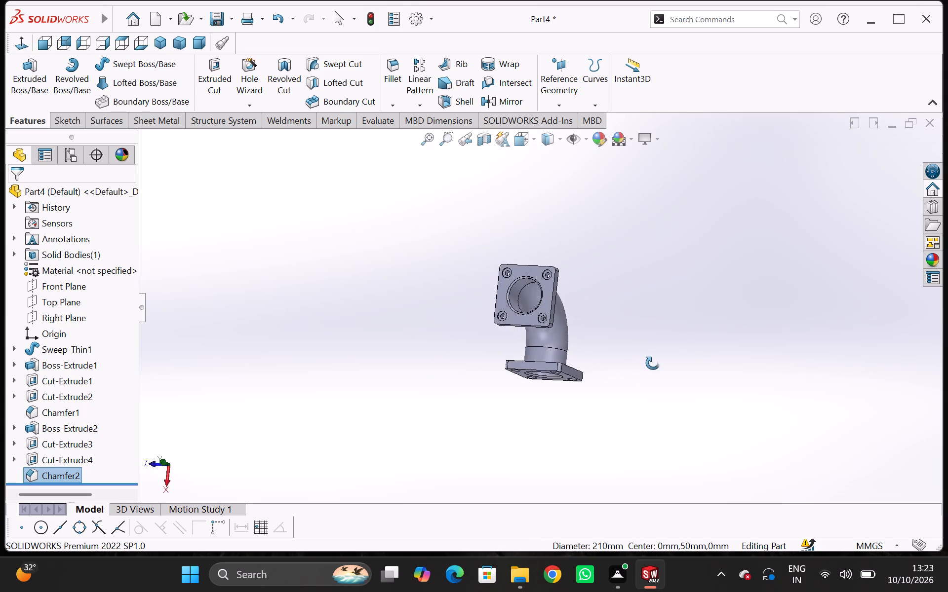
middle_drag(653, 363, 681, 336)
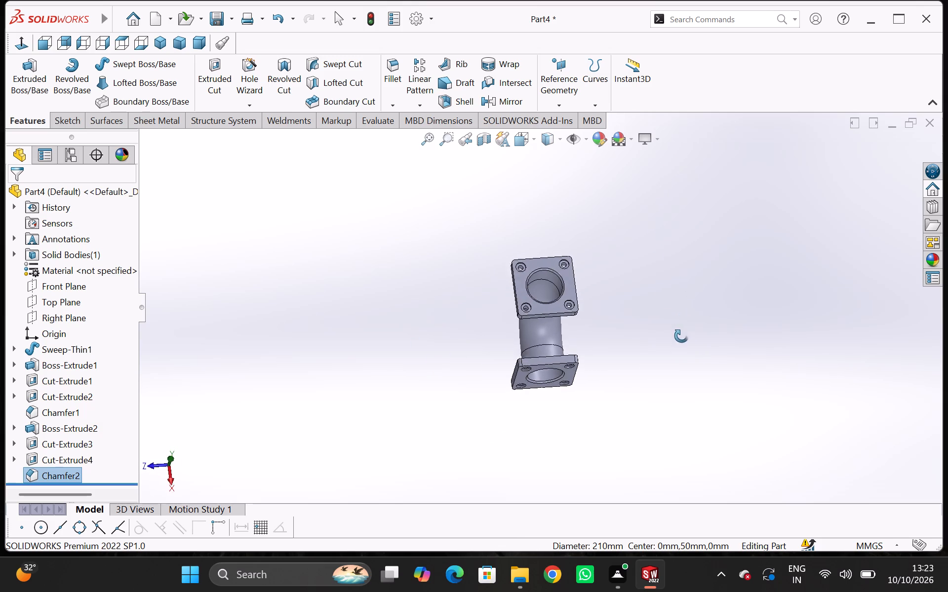
middle_drag(681, 336, 677, 339)
scroll(589, 312, down, 4)
middle_drag(577, 312, 385, 339)
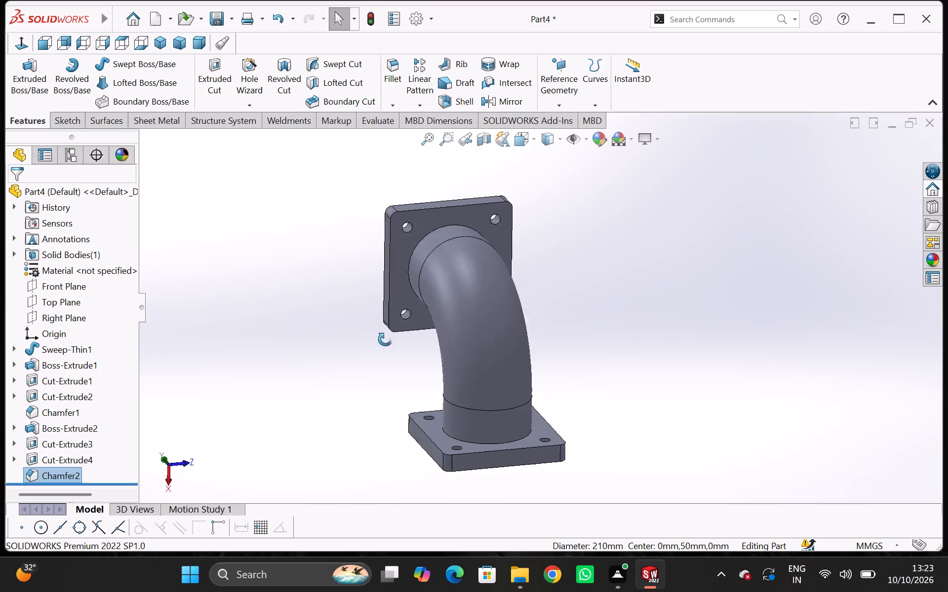
middle_drag(385, 339, 649, 362)
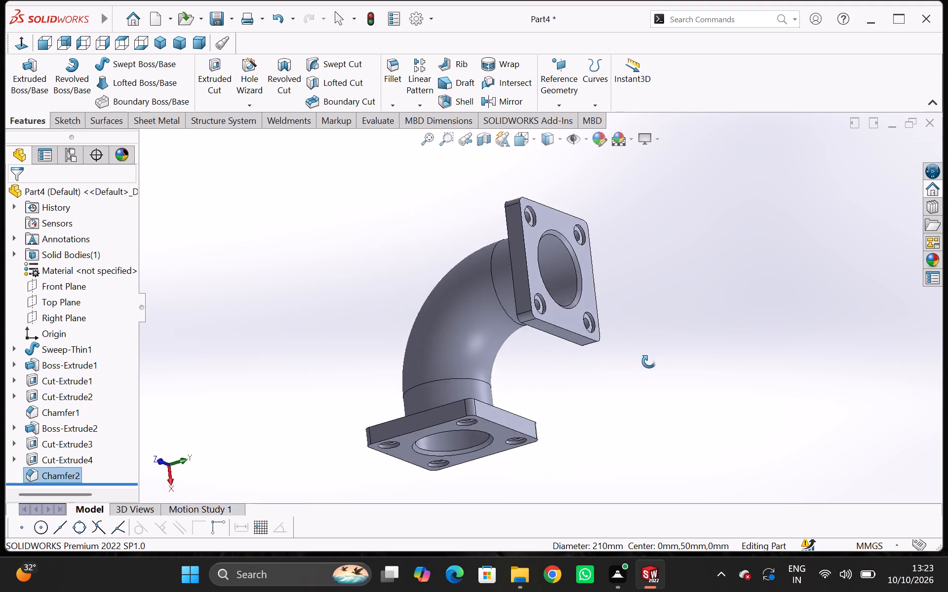
middle_drag(649, 362, 678, 331)
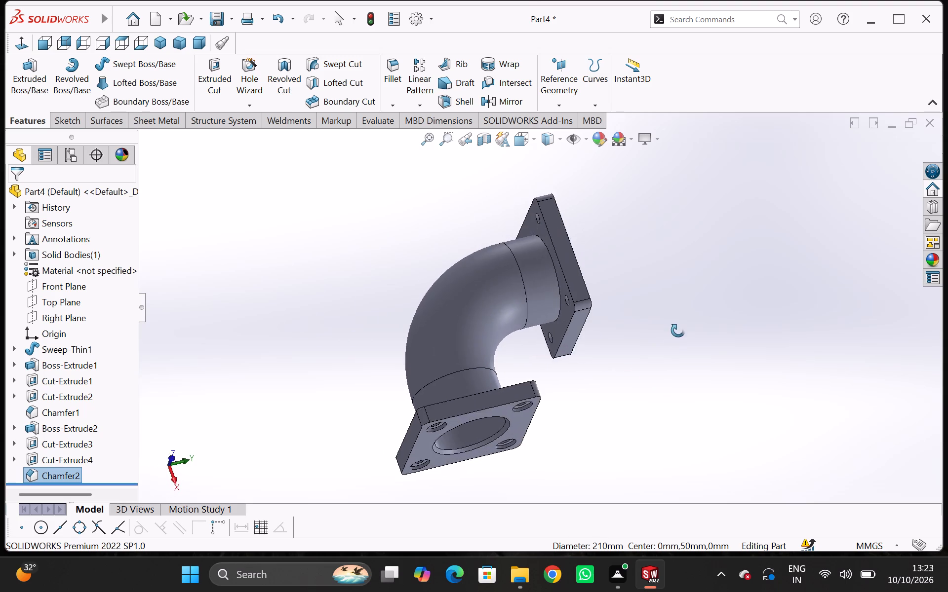
middle_drag(678, 331, 668, 378)
scroll(526, 337, down, 2)
scroll(522, 339, up, 4)
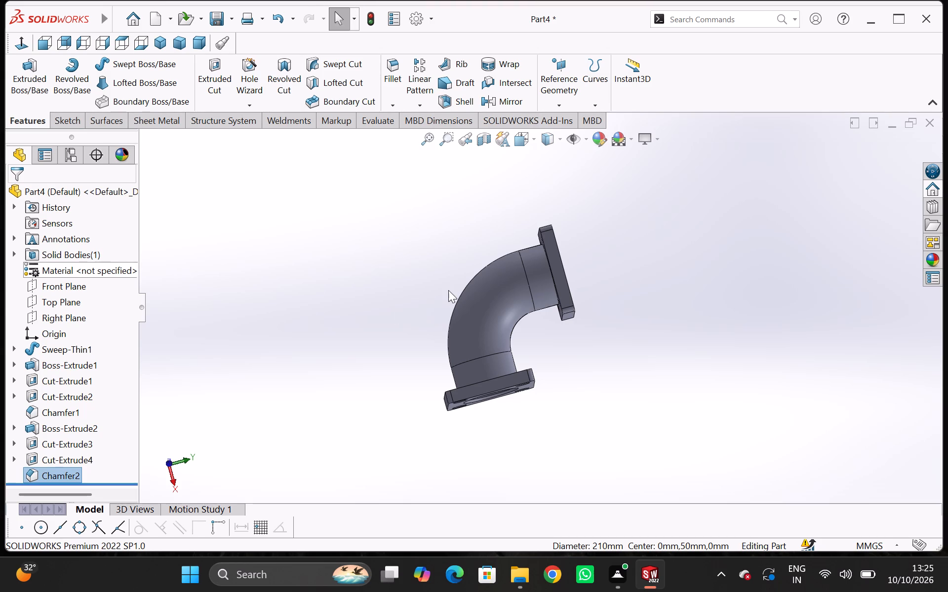
scroll(459, 277, down, 1)
middle_drag(458, 277, 369, 325)
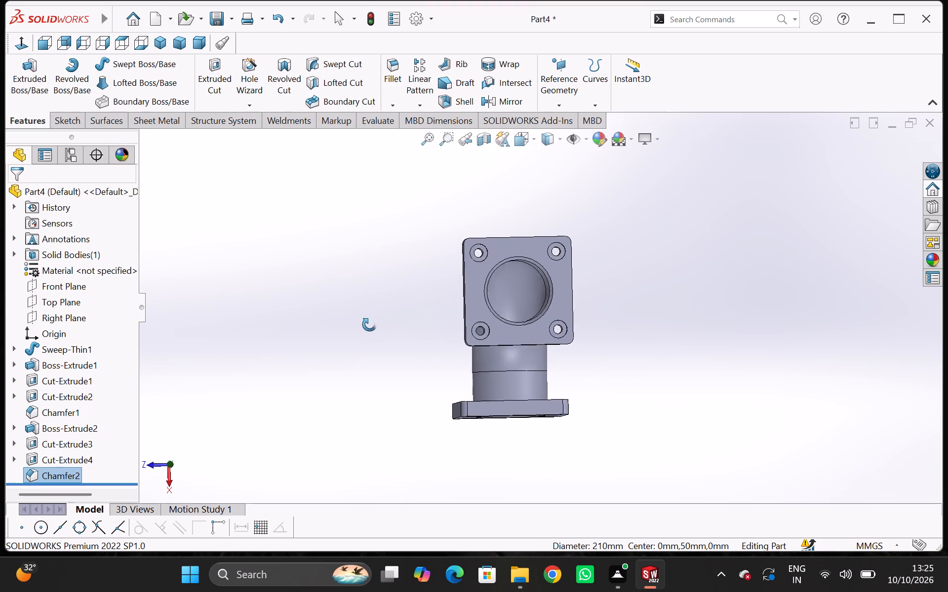
middle_drag(369, 325, 373, 319)
scroll(520, 282, down, 7)
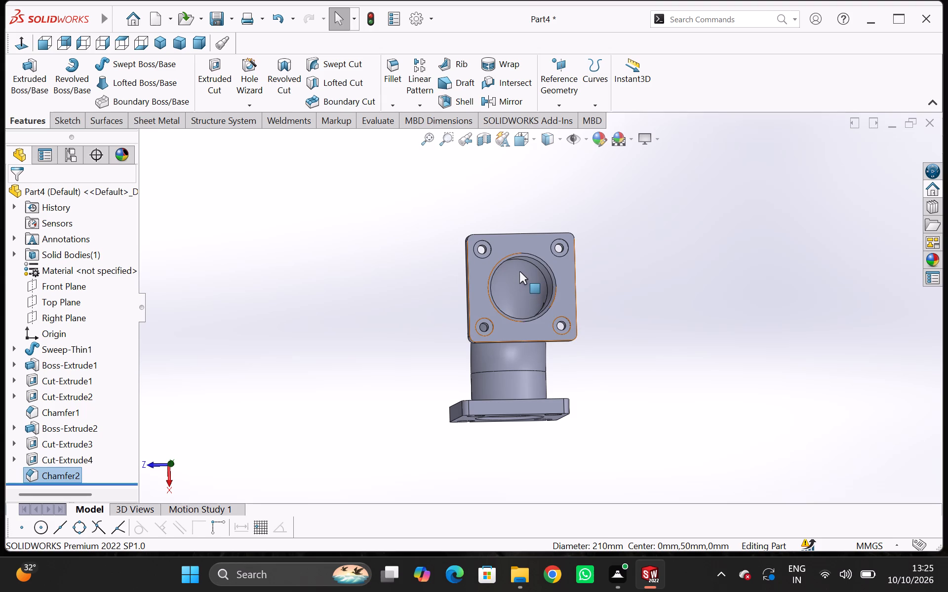
scroll(532, 289, down, 11)
scroll(529, 284, up, 6)
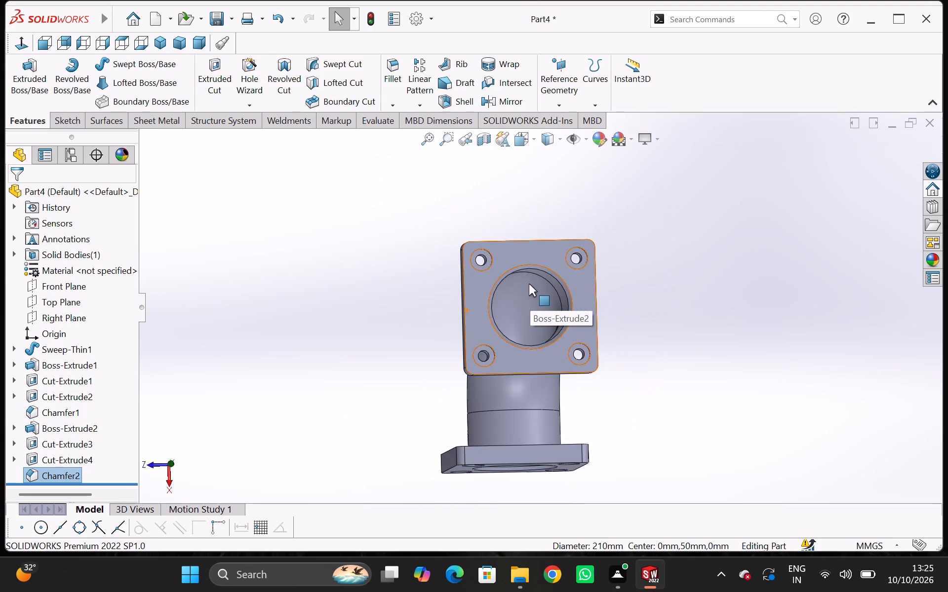
middle_drag(540, 282, 411, 217)
scroll(407, 218, up, 1)
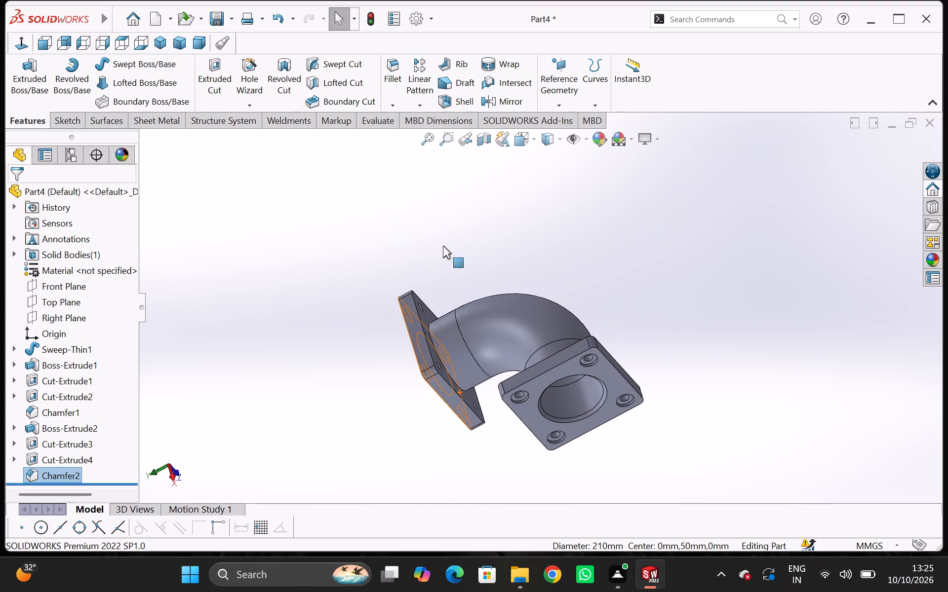
scroll(555, 390, down, 9)
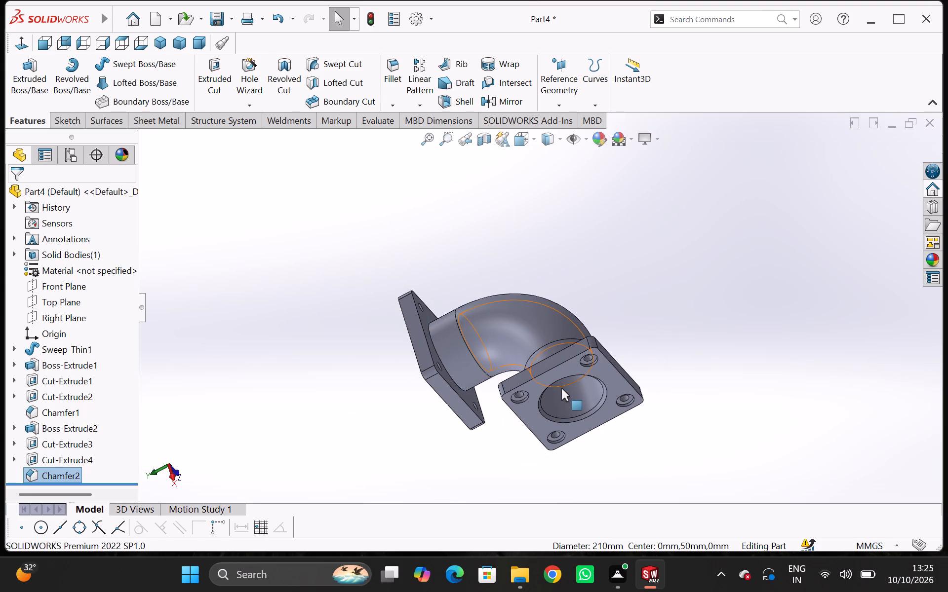
scroll(566, 380, down, 4)
scroll(566, 376, up, 5)
middle_drag(570, 352, 558, 350)
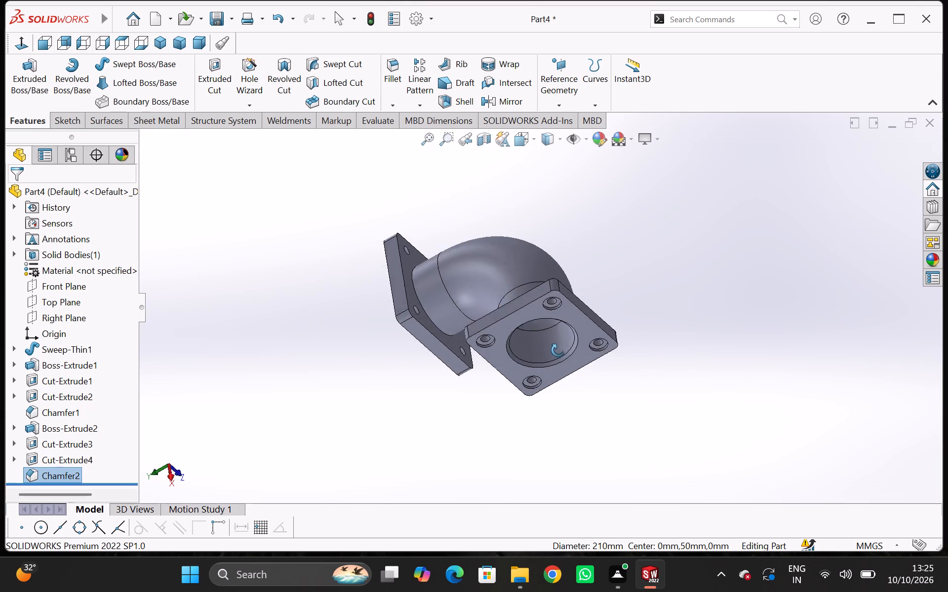
middle_drag(558, 350, 630, 423)
scroll(532, 279, down, 1)
scroll(630, 423, up, 1)
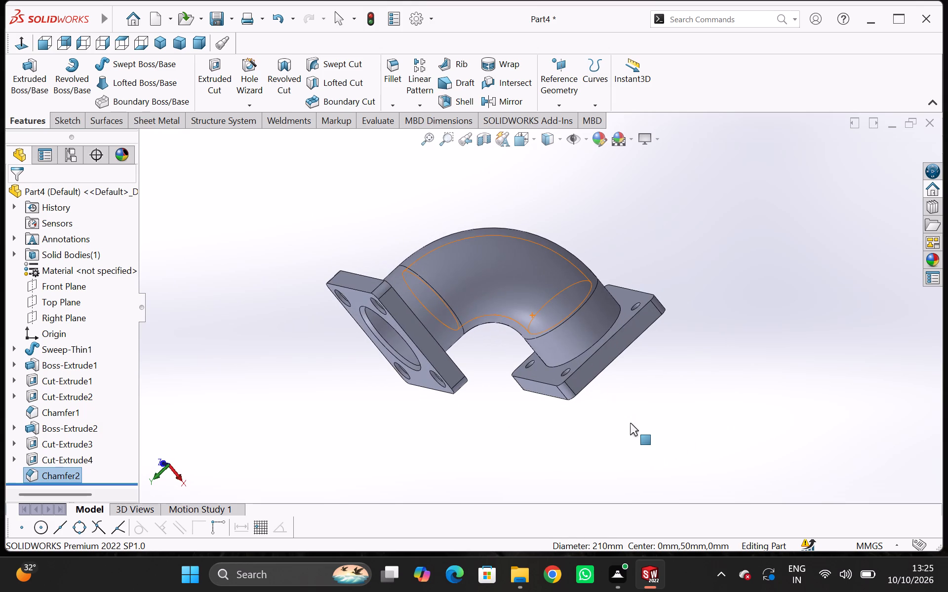
Save the part in the solid works folder under the name Part Moduling.
key(ctrl+s)
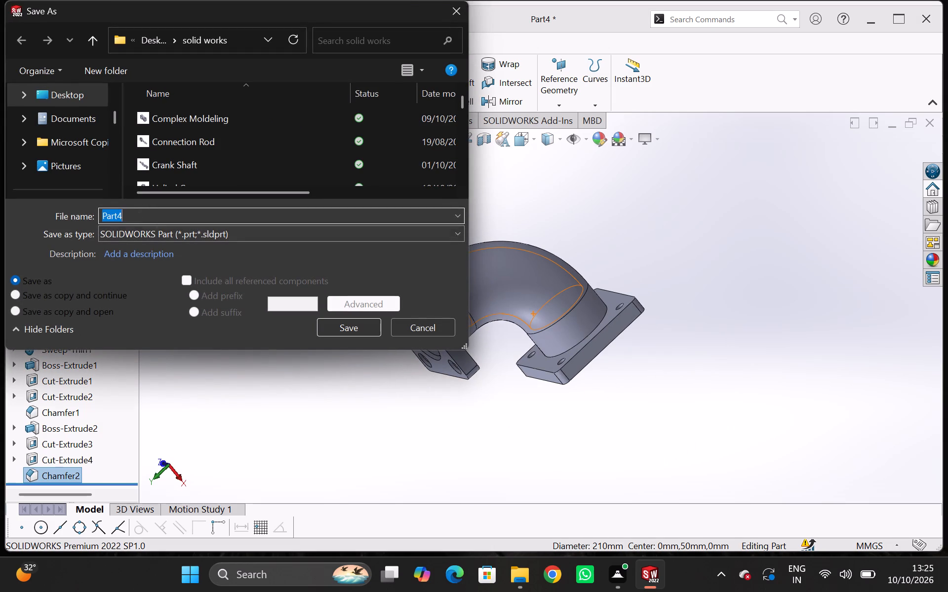
scroll(177, 155, down, 1)
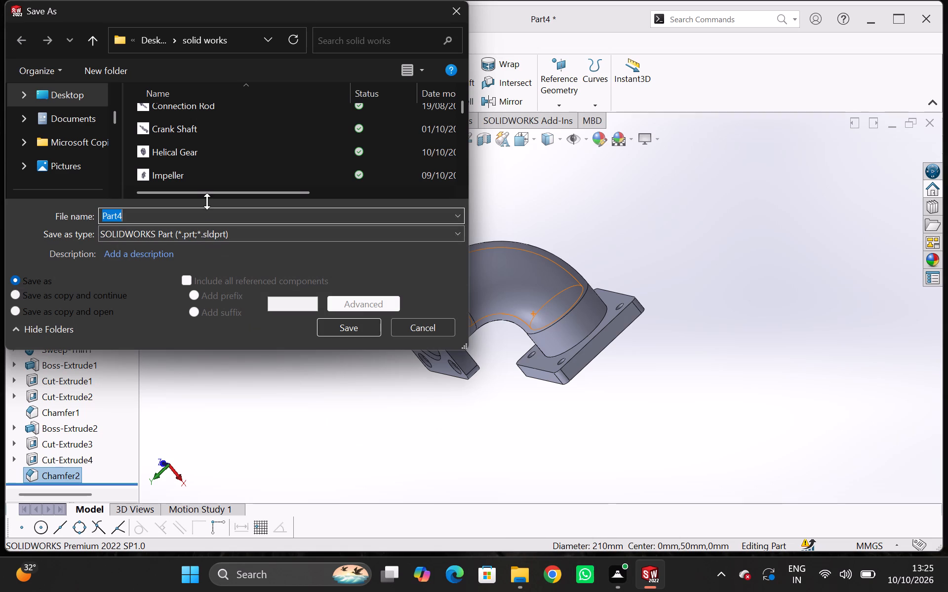
key(p)
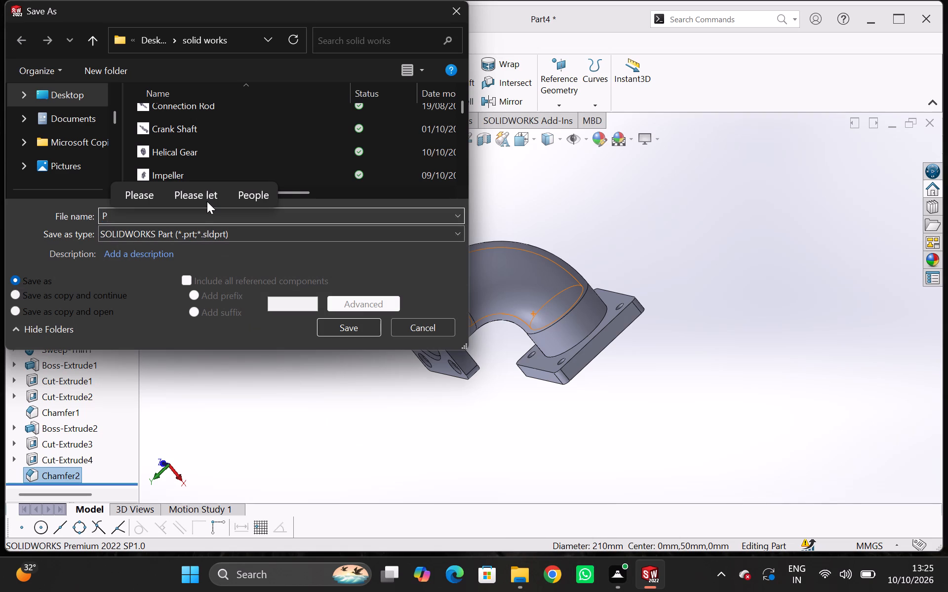
text(art)
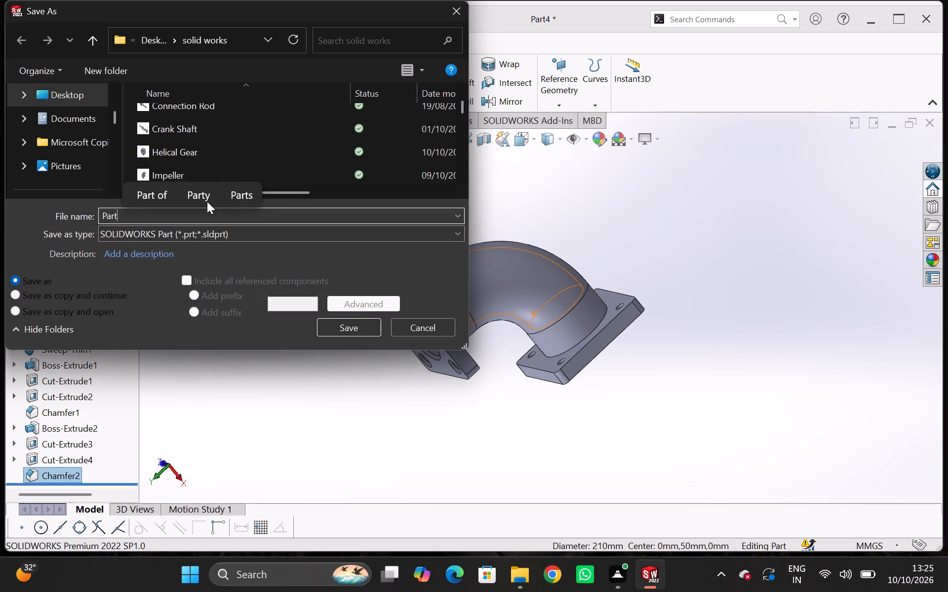
key(space)
key(m)
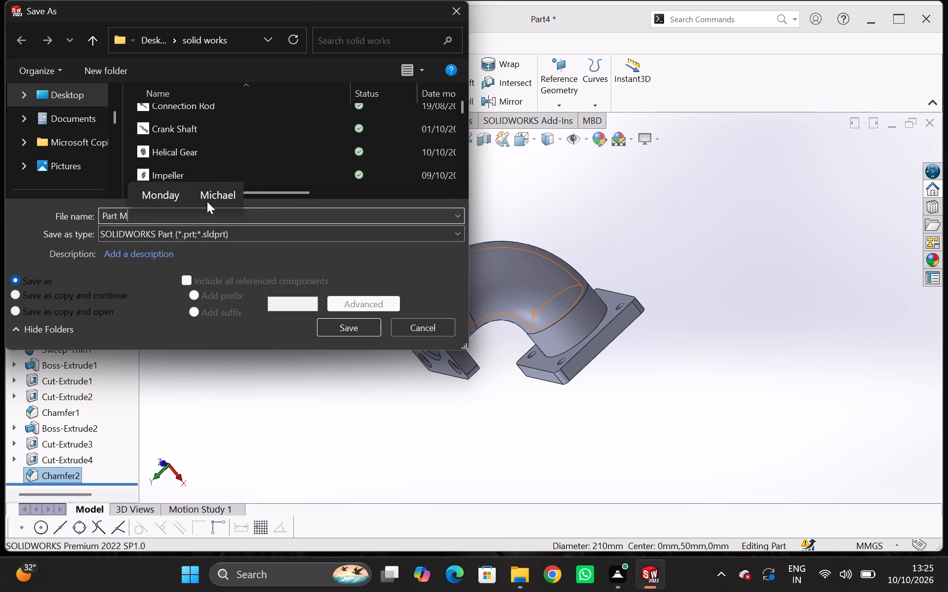
text(du)
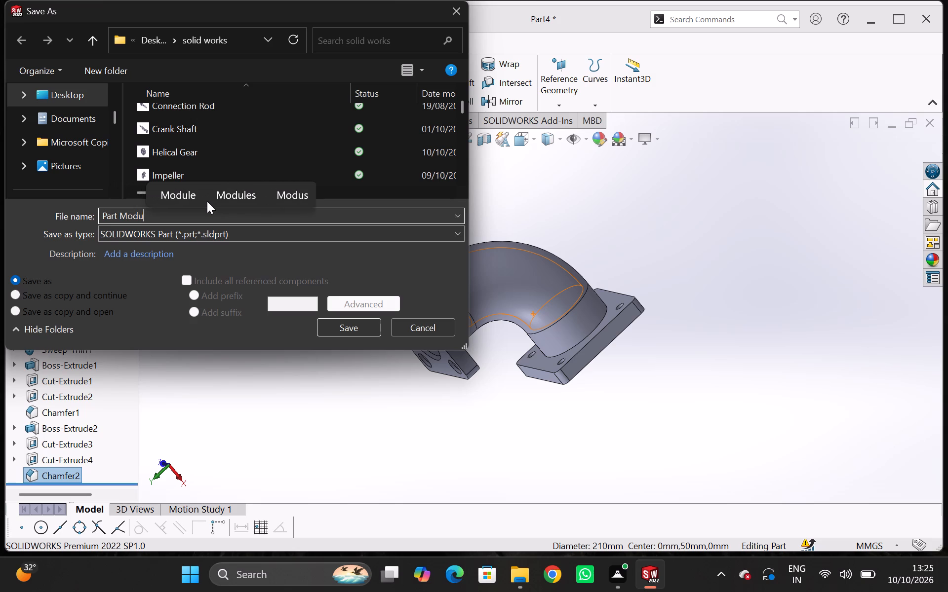
text(lo)
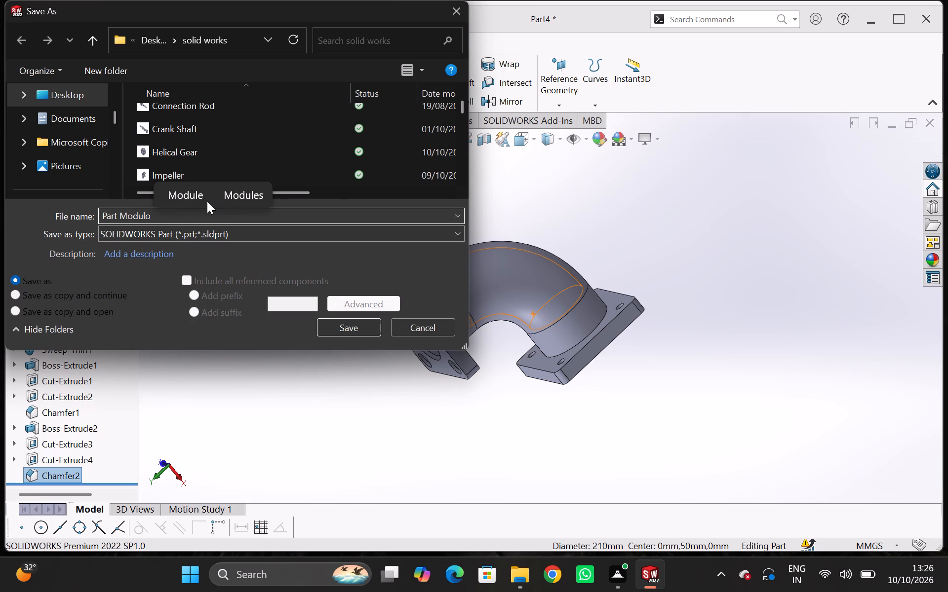
key(BackSpace)
text(in)
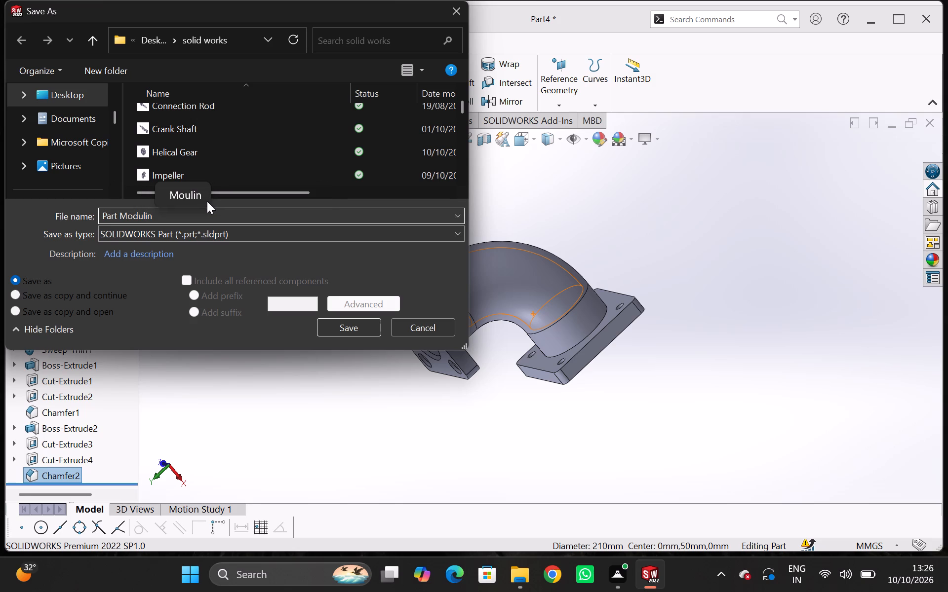
key(g)
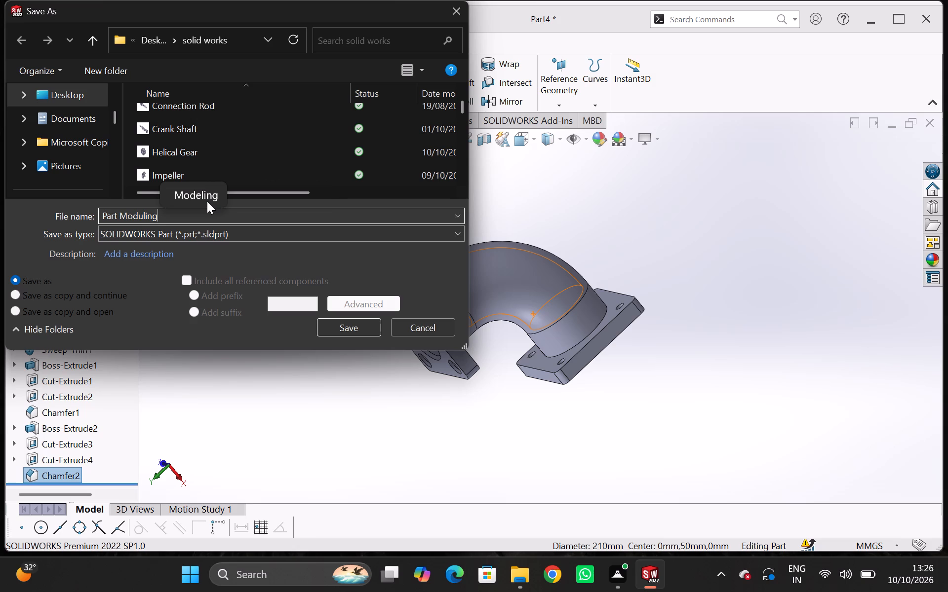
key(Return)
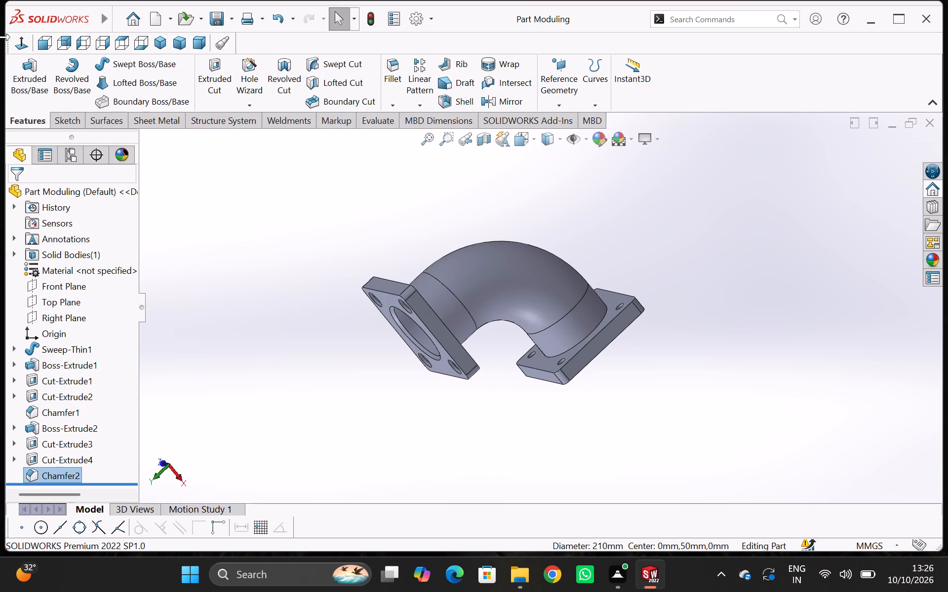
Create a drawing from the part using the Drawing template and a standard A3 (ISO) sheet with its sheet format.
click(41, 122)
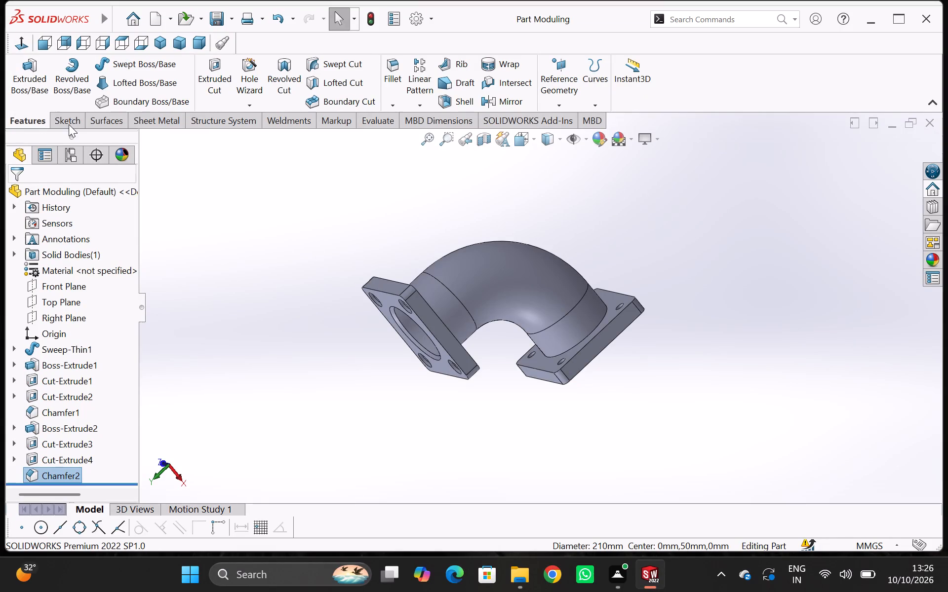
click(126, 14)
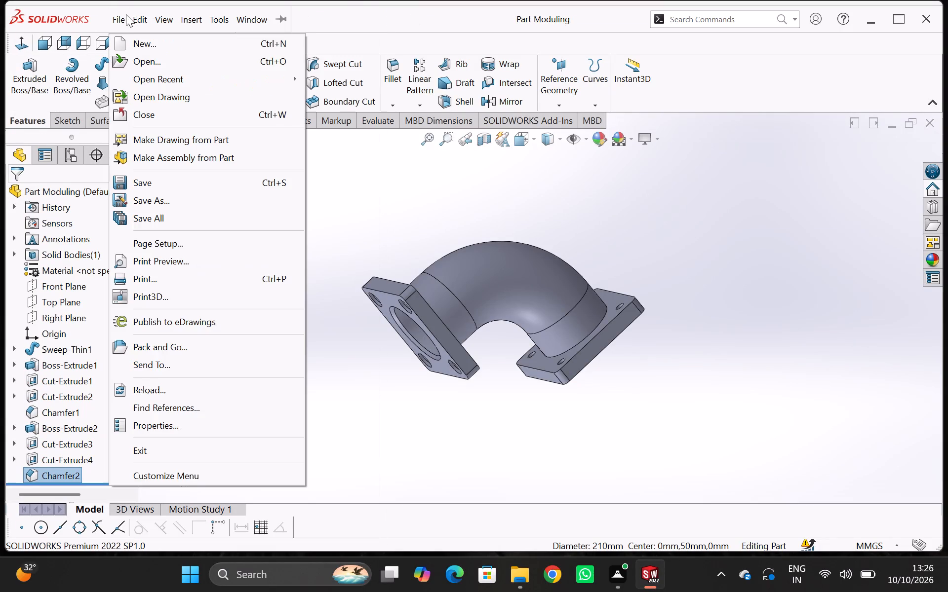
click(123, 18)
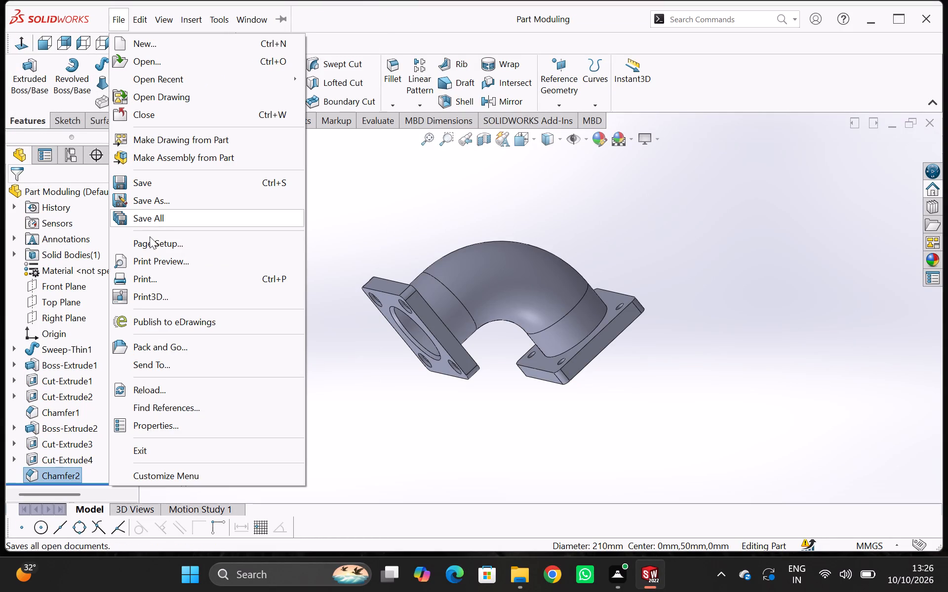
click(154, 146)
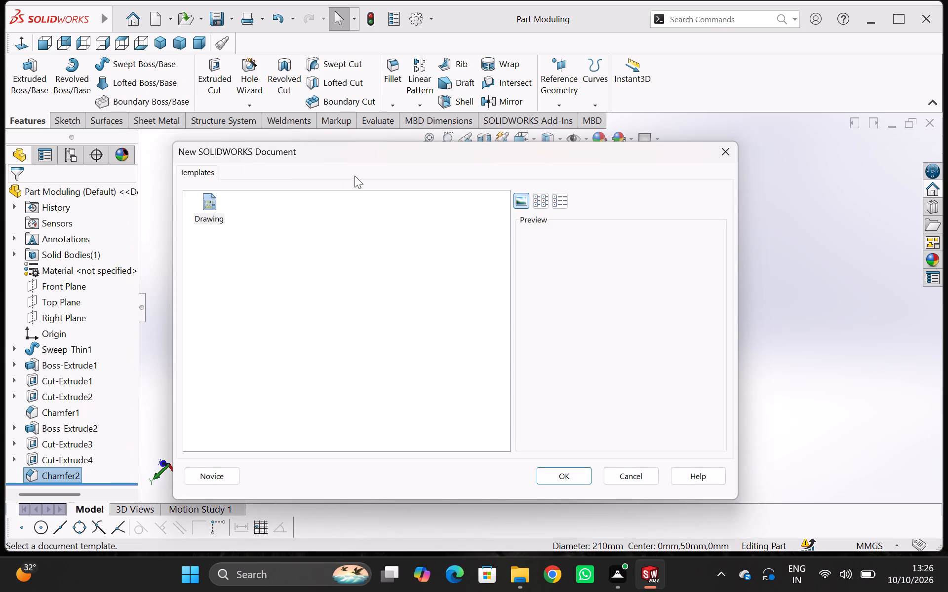
click(215, 218)
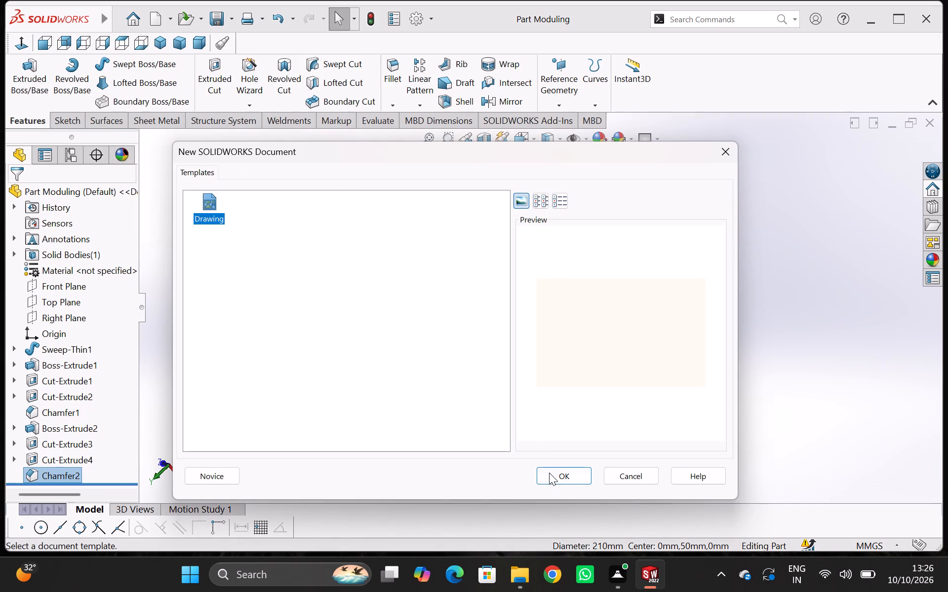
click(550, 475)
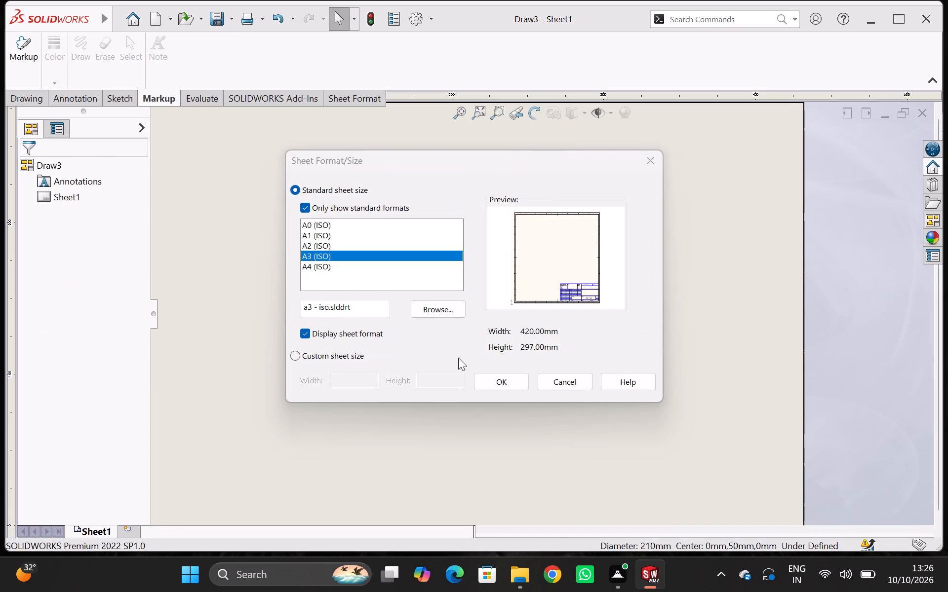
click(488, 377)
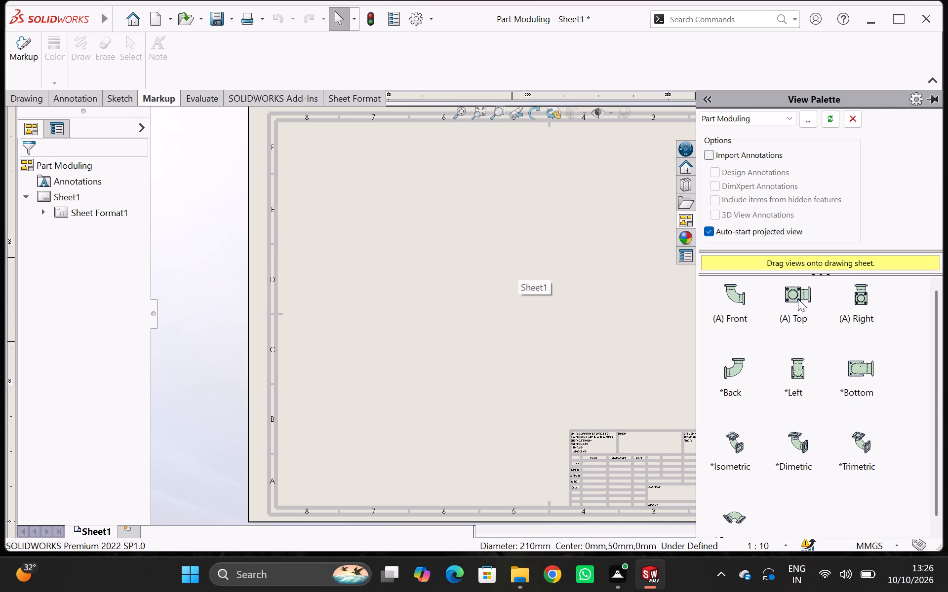
Place the elbow's top view in the sheet's upper left area, with projected views below it and far to its right.
drag(793, 296, 711, 281)
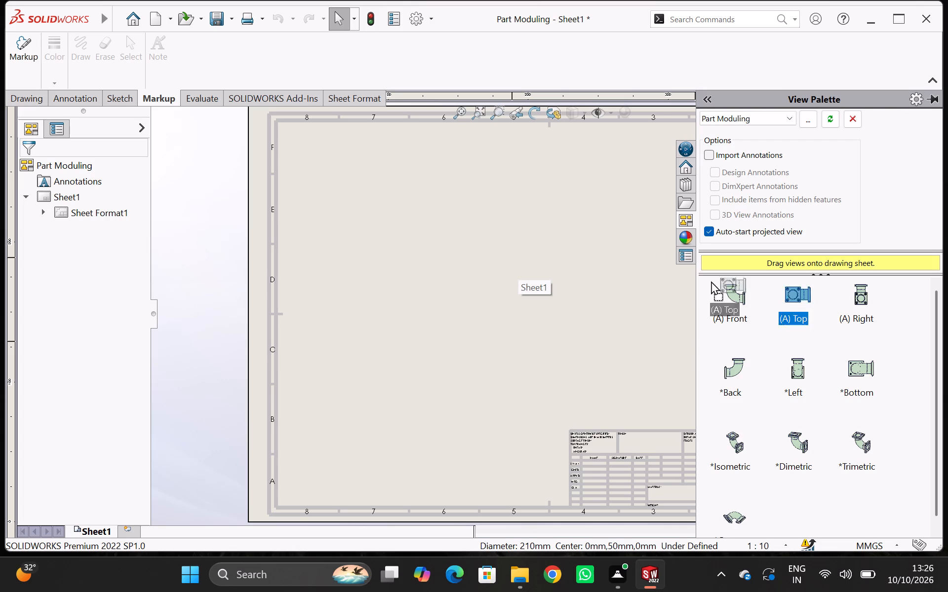
drag(711, 281, 396, 181)
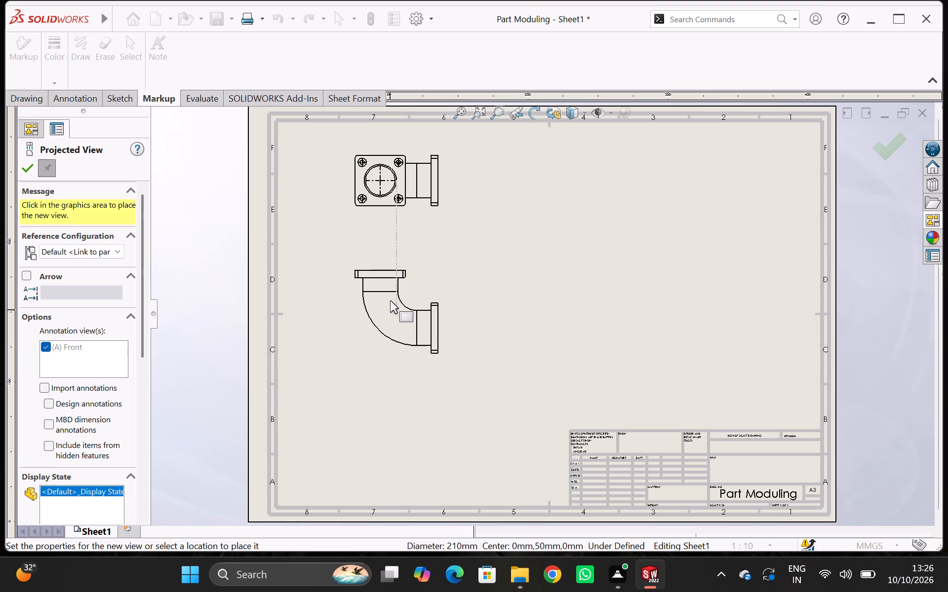
click(381, 275)
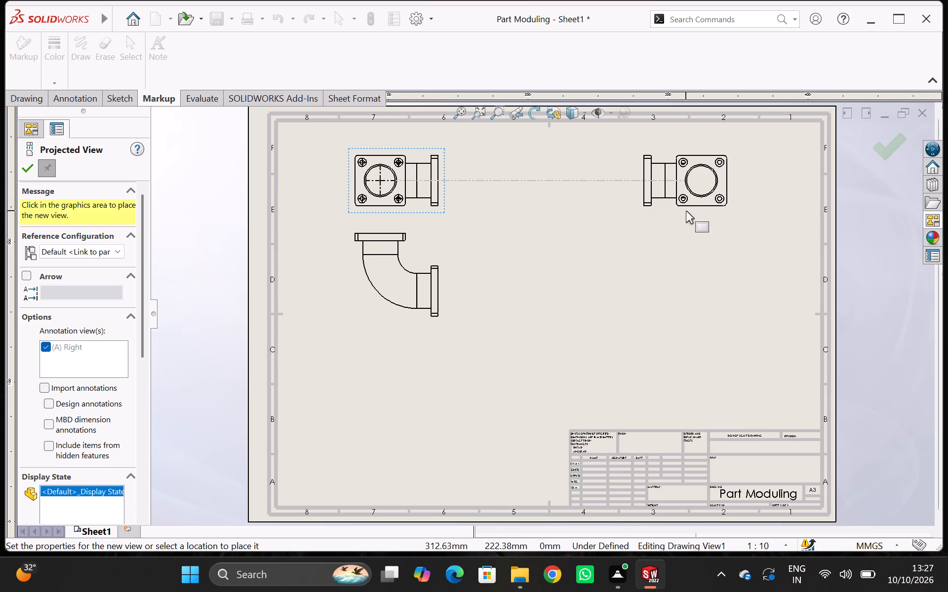
click(686, 211)
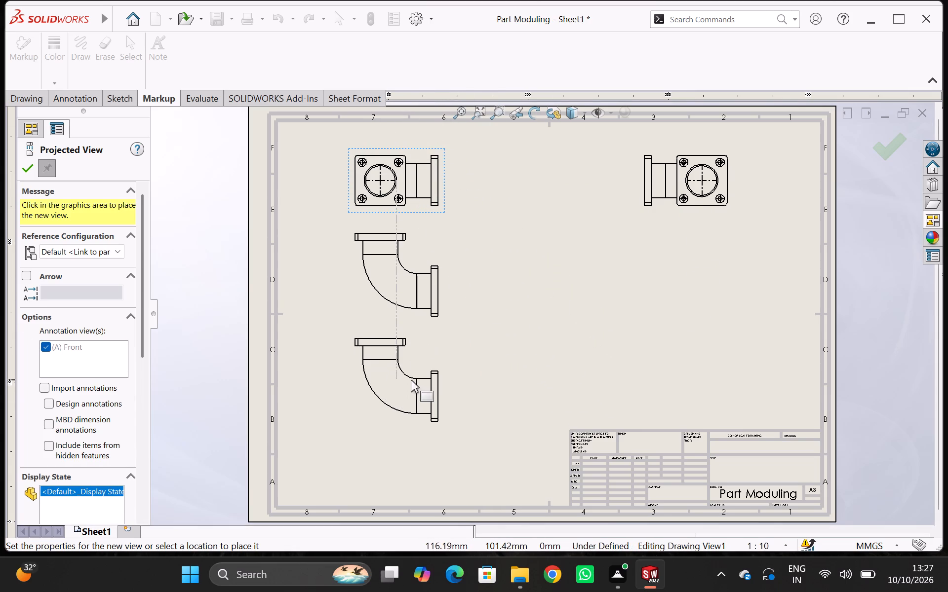
key(Escape)
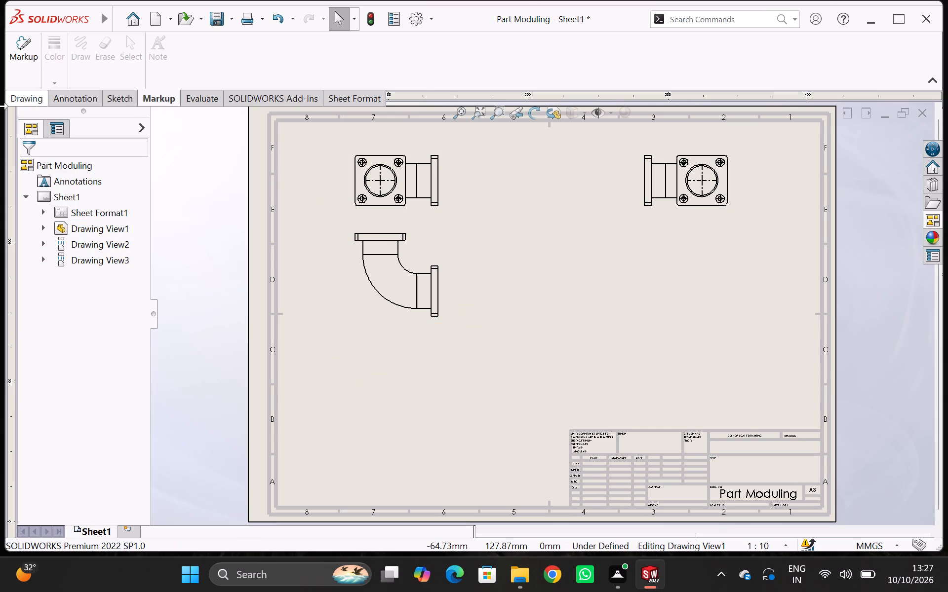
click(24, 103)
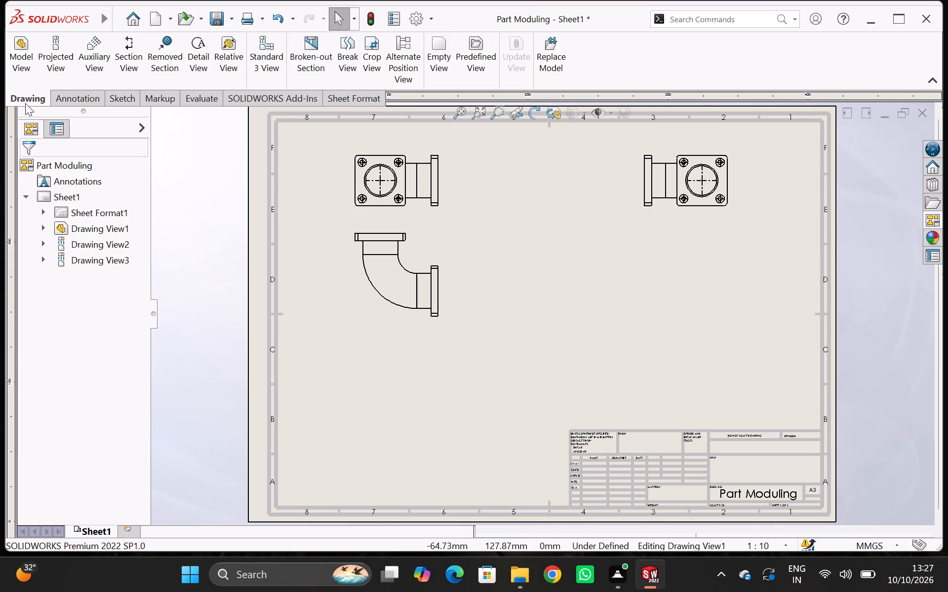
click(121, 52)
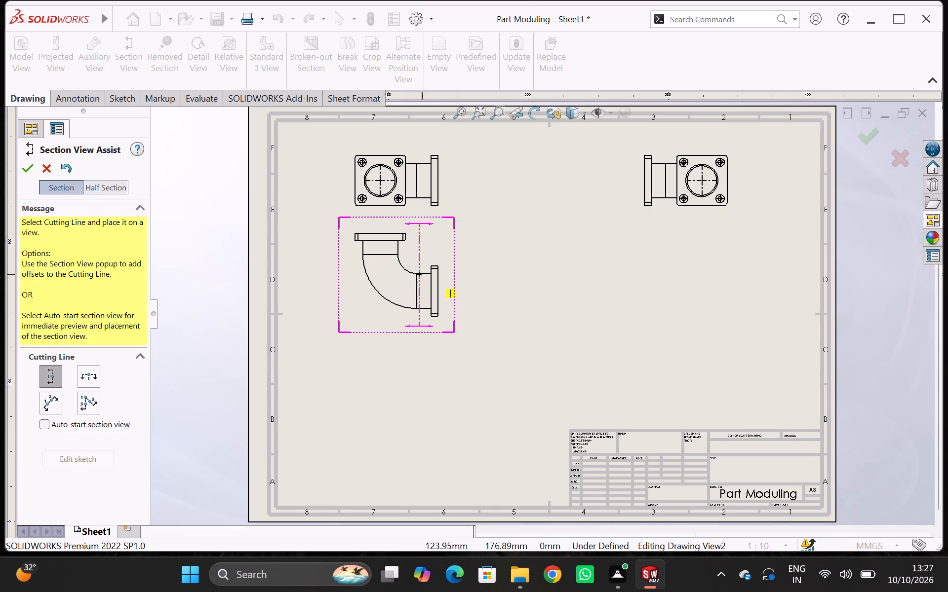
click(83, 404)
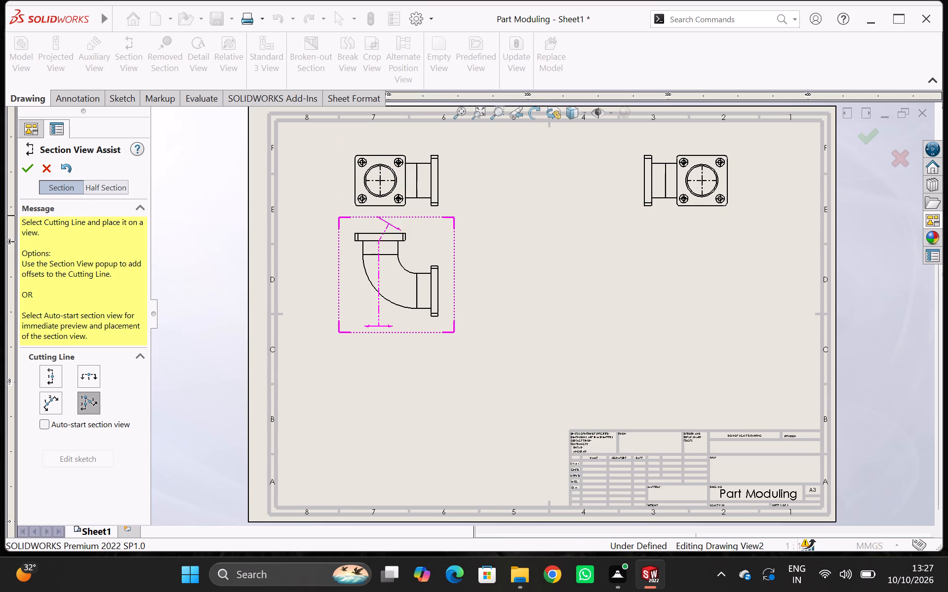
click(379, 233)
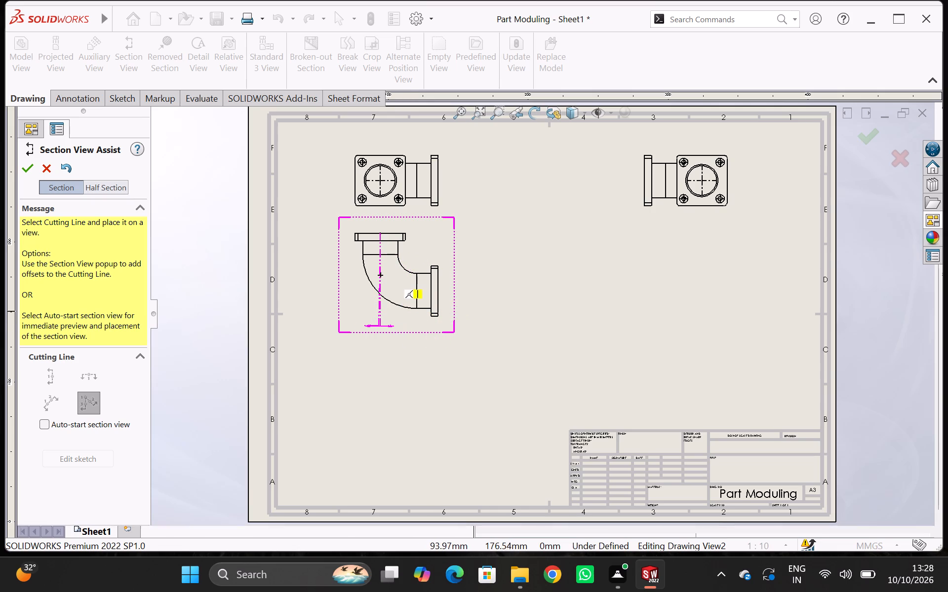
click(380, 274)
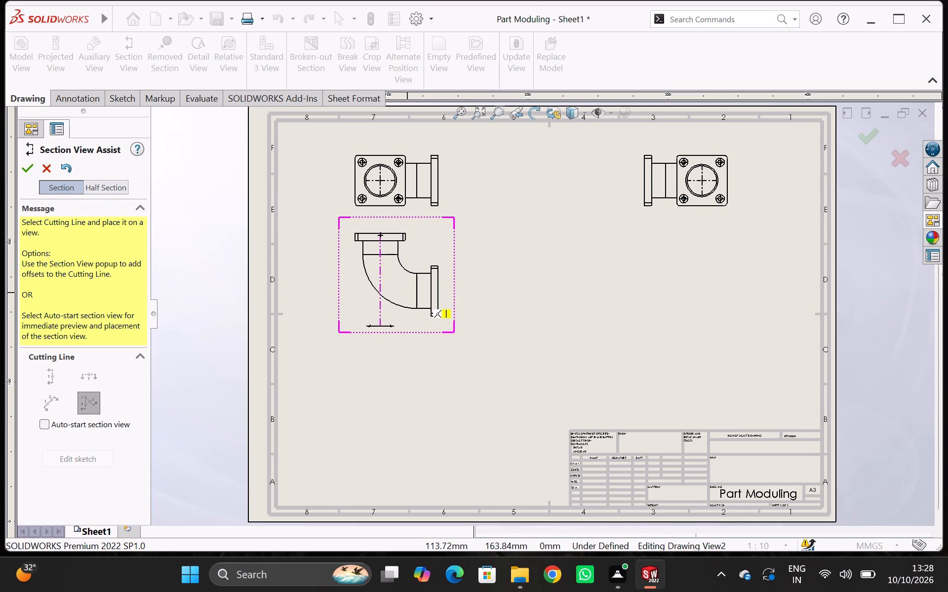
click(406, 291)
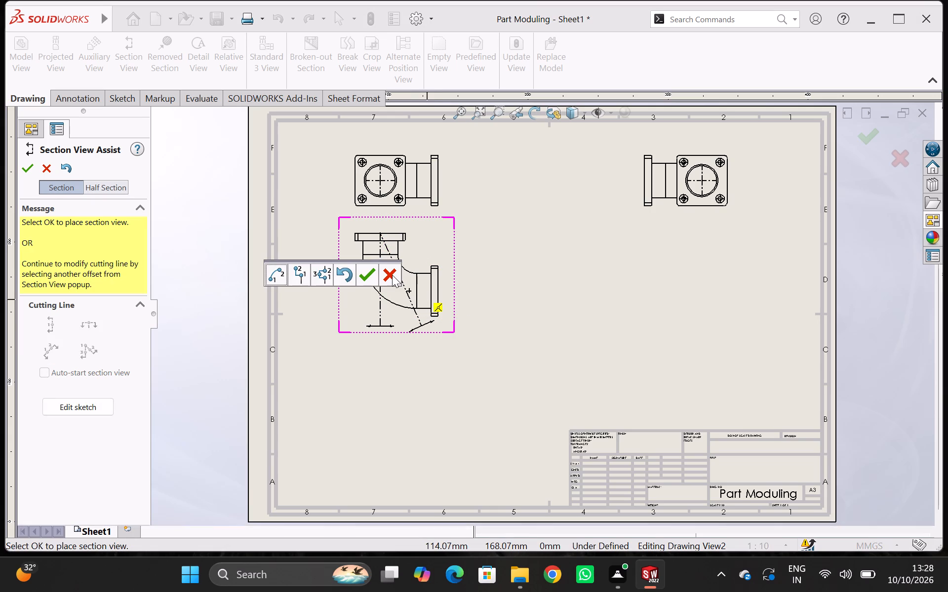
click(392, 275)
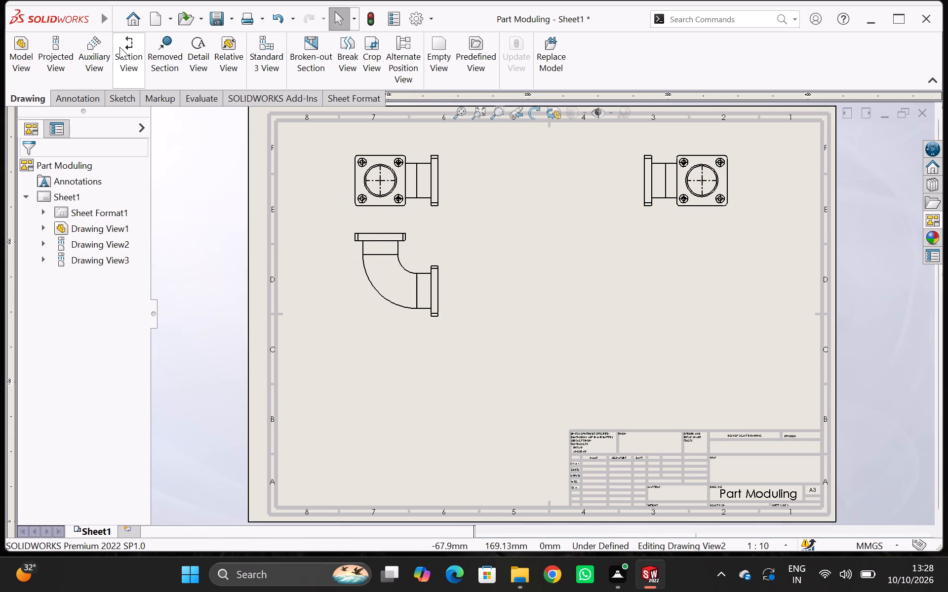
Create a section view from a horizontal cutting line through the top view's bore centre, placed beneath the projected elbow view.
click(119, 47)
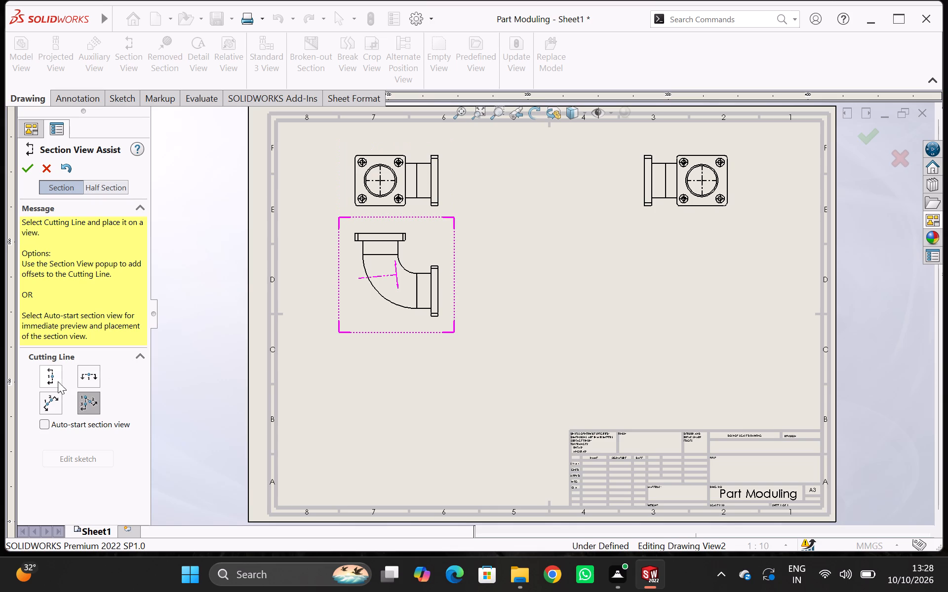
click(86, 375)
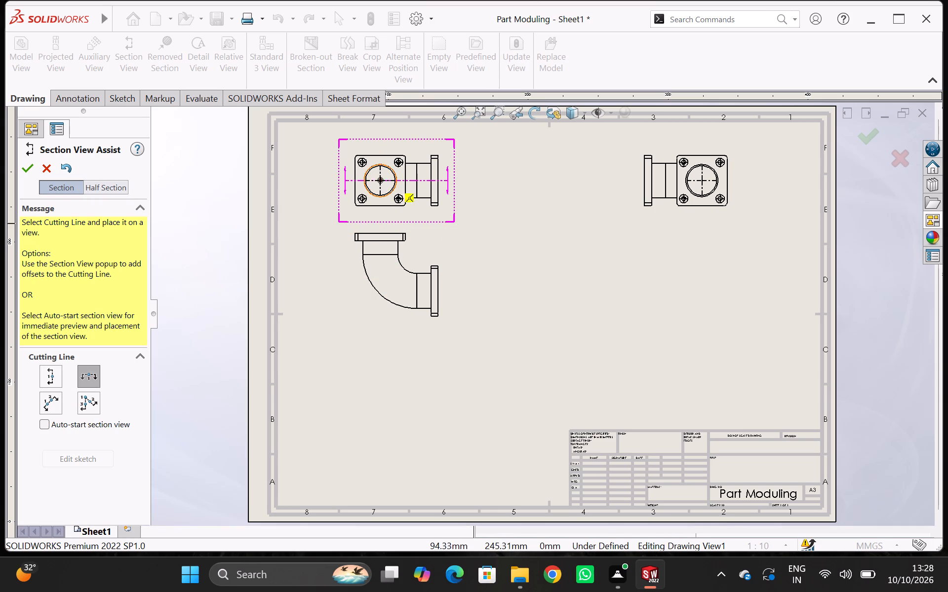
click(382, 183)
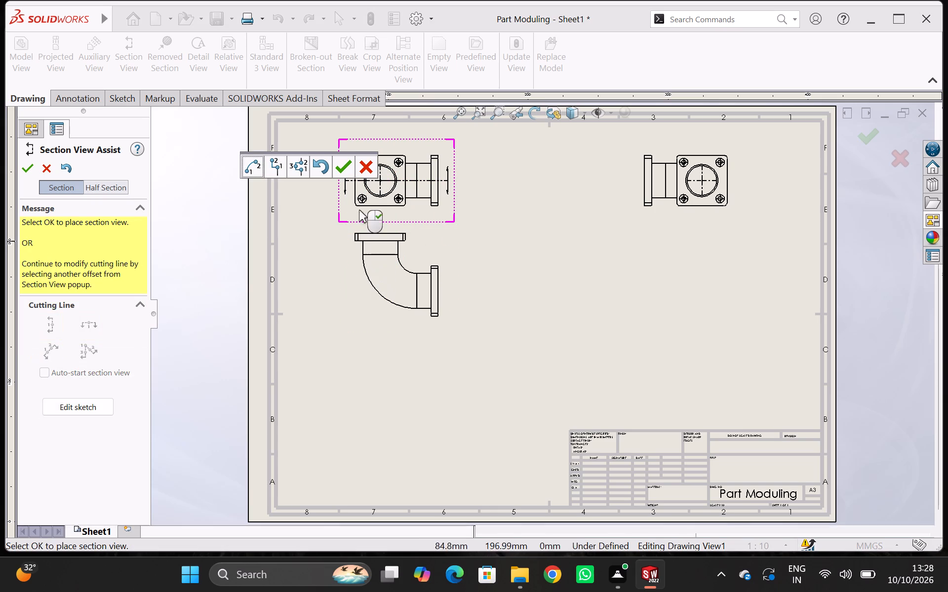
click(342, 170)
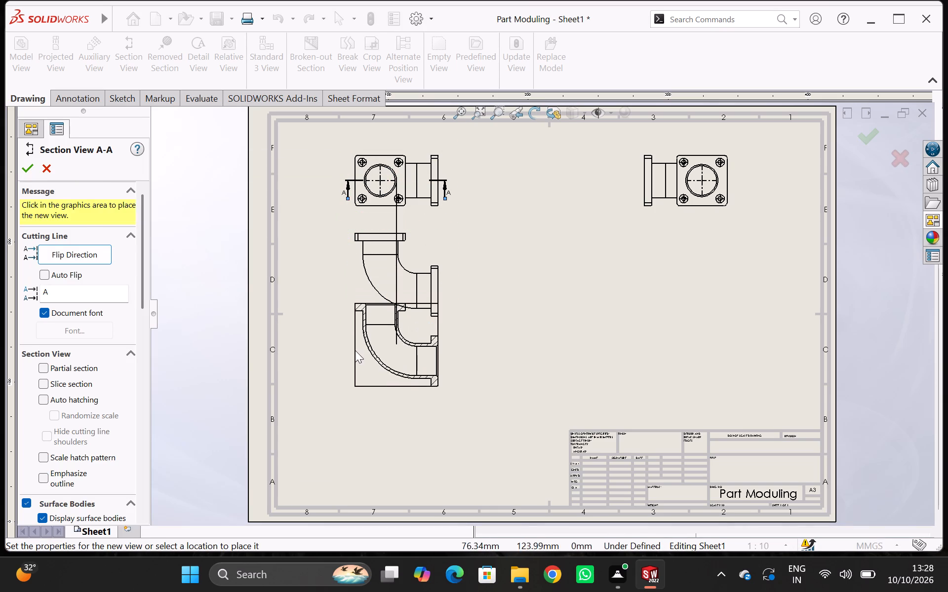
click(345, 396)
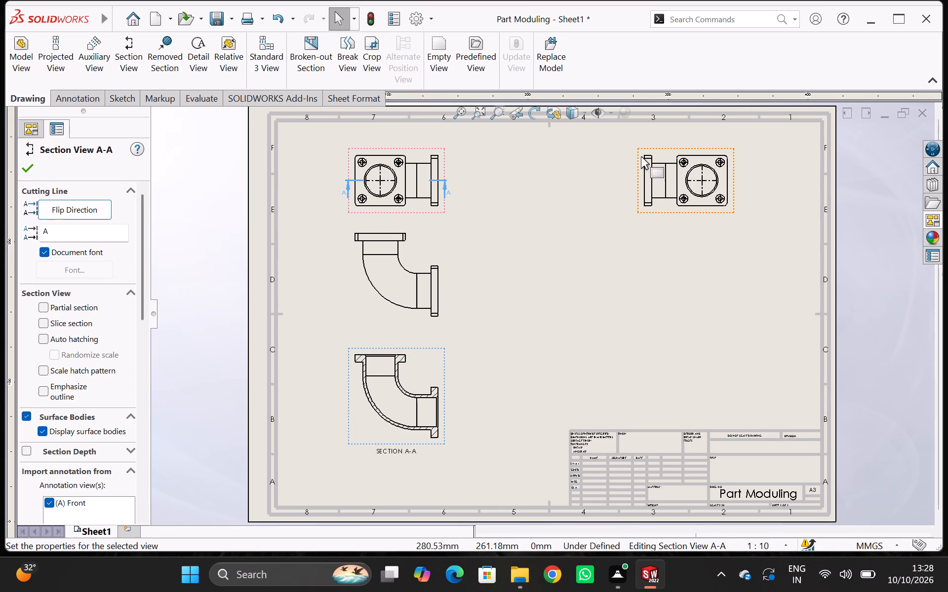
click(33, 165)
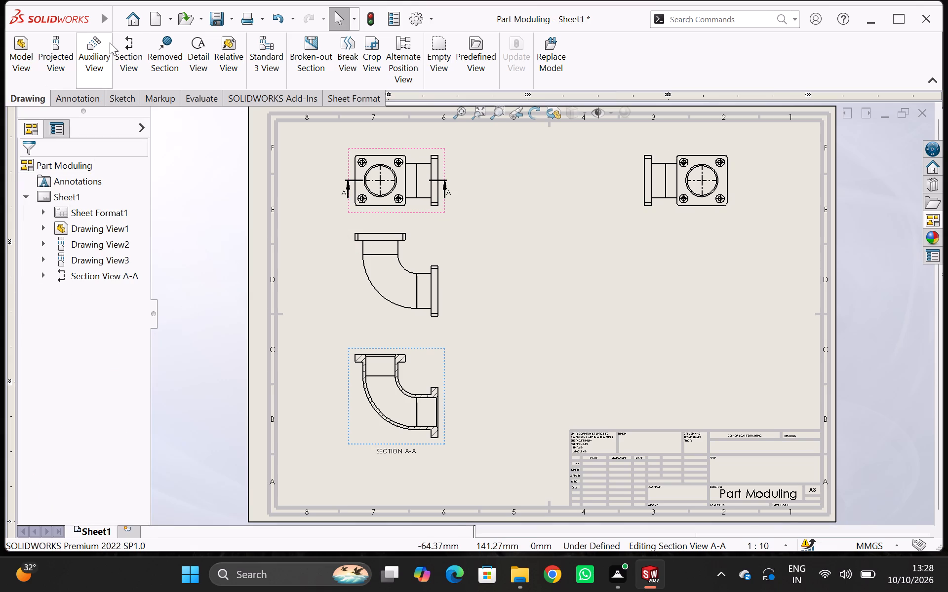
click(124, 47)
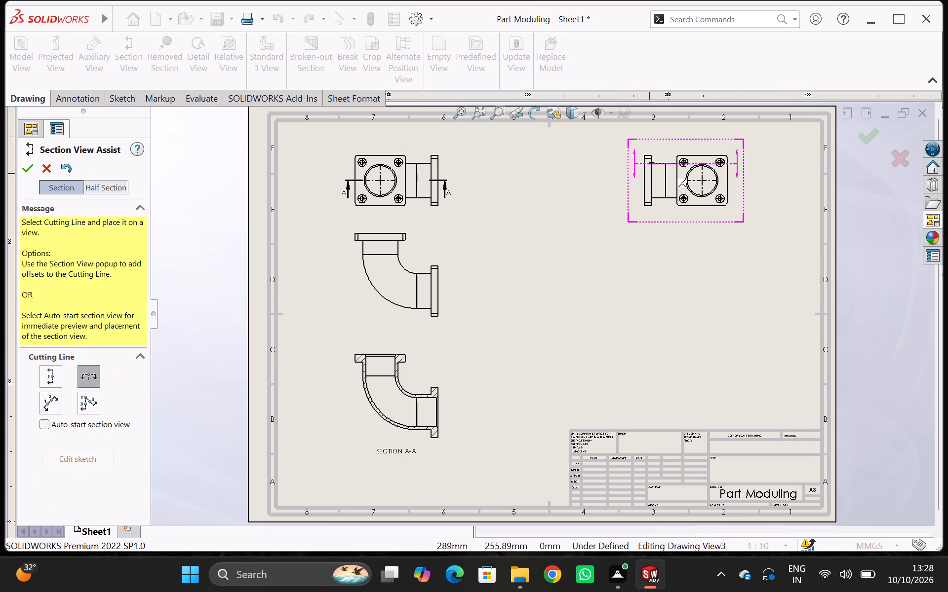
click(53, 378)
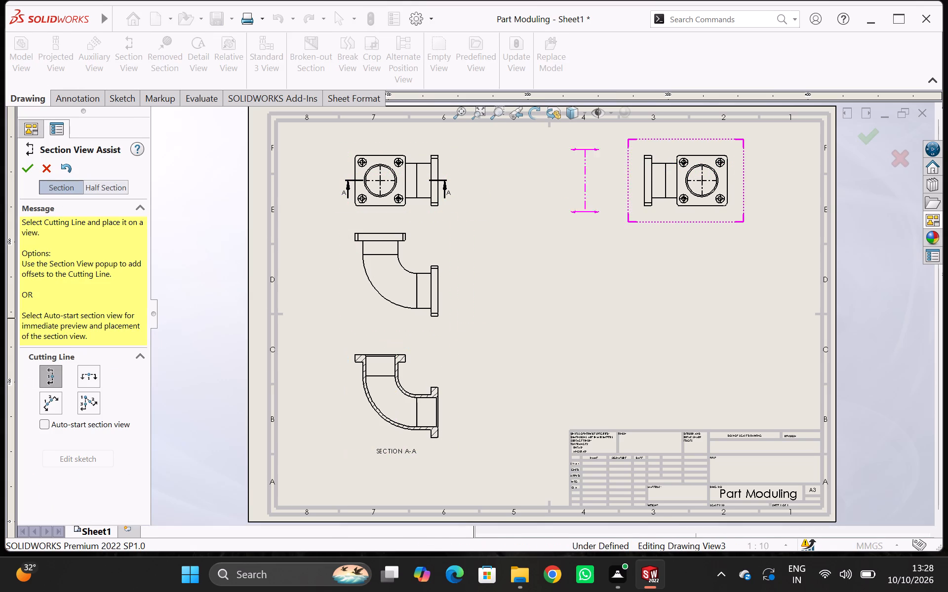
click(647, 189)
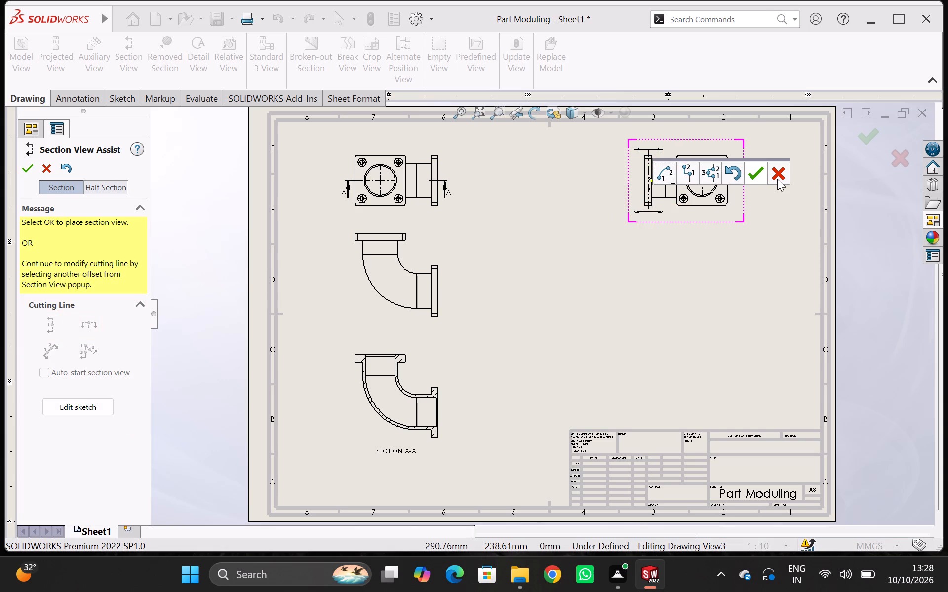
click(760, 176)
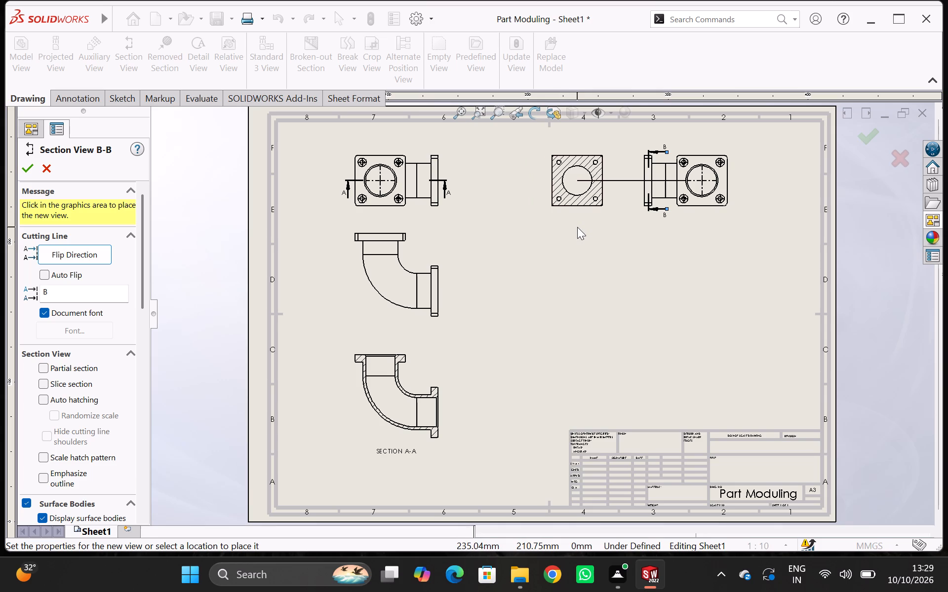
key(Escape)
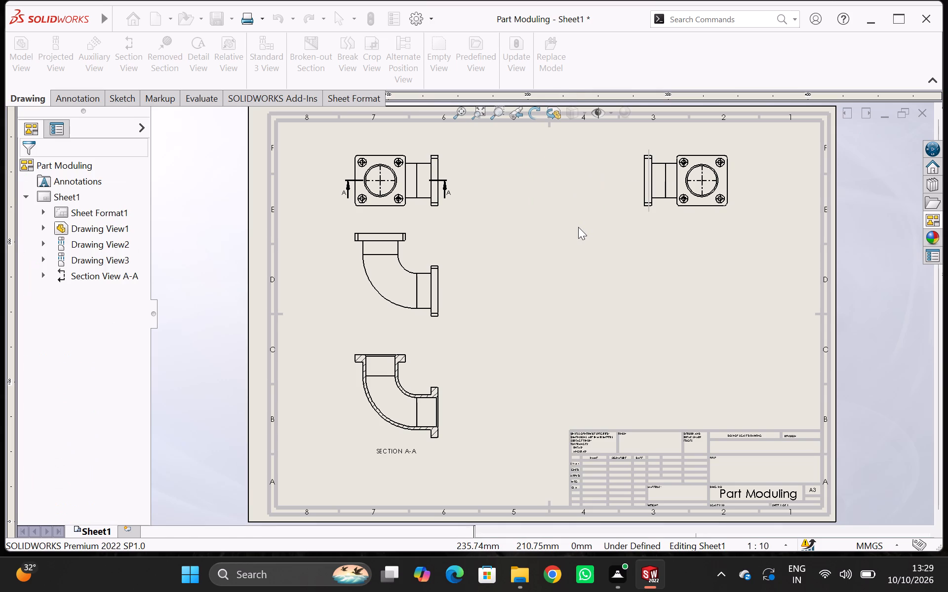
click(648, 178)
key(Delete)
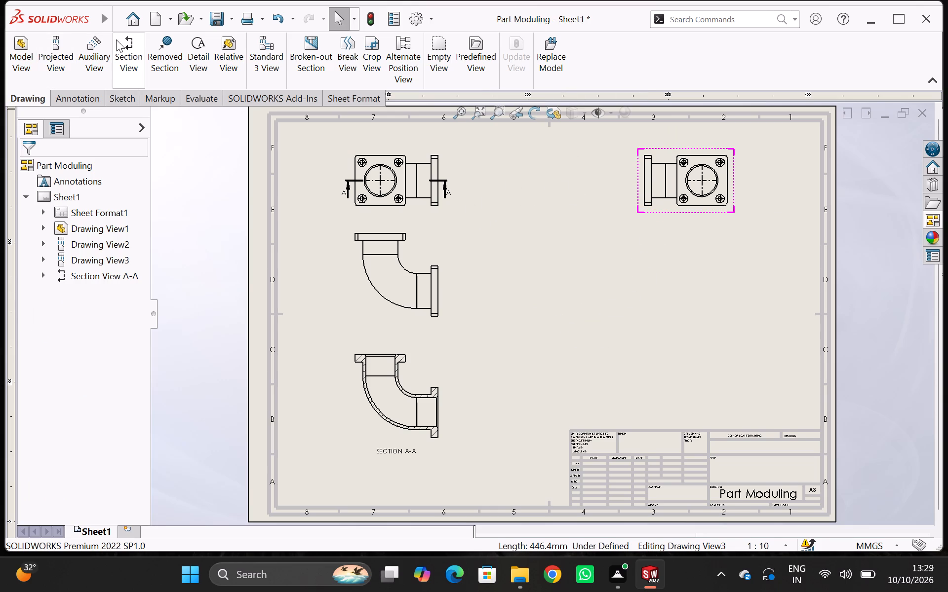
Create a section view from a horizontal cutting line through the upper bolt holes of the far projected view, placed directly beneath it.
click(129, 42)
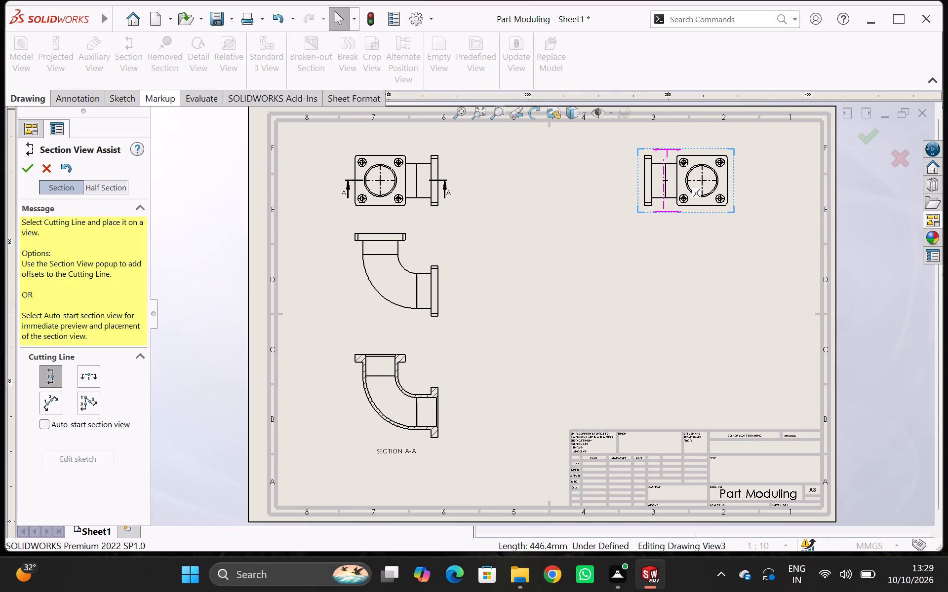
click(84, 376)
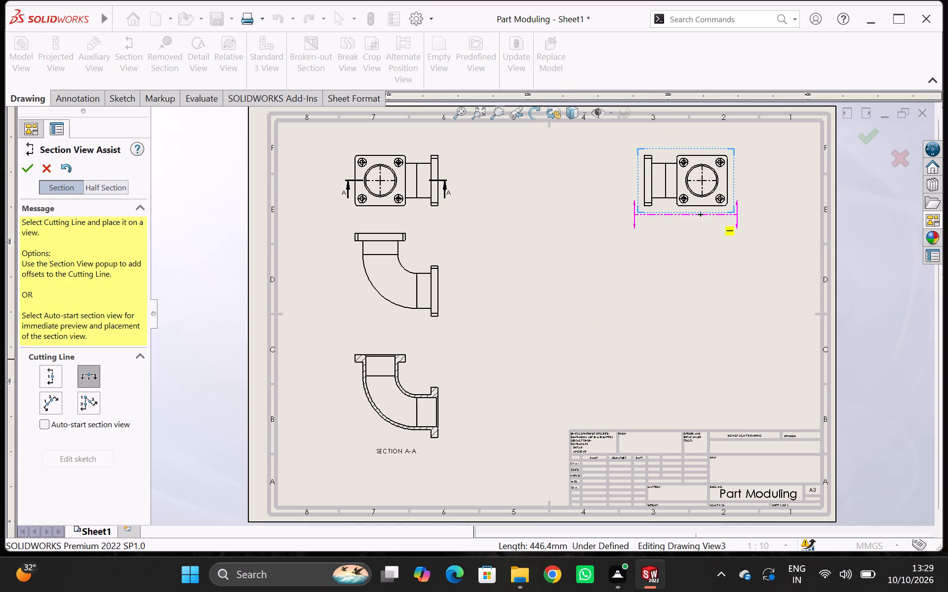
click(726, 160)
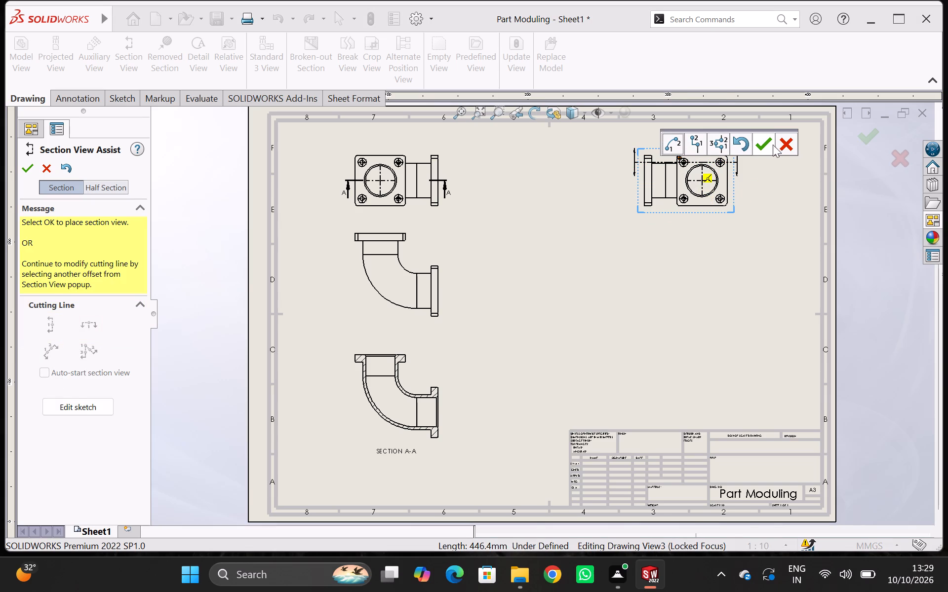
click(767, 145)
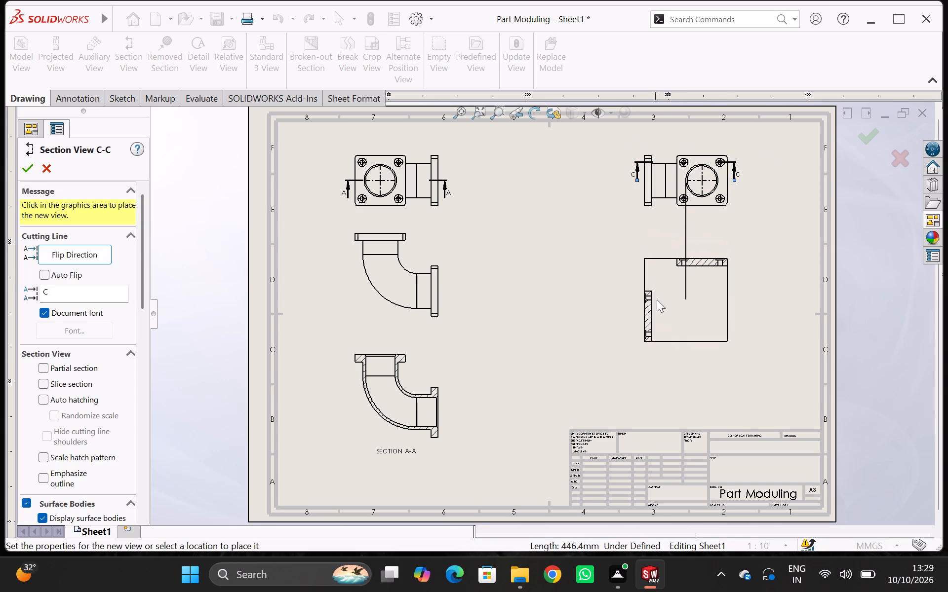
click(697, 259)
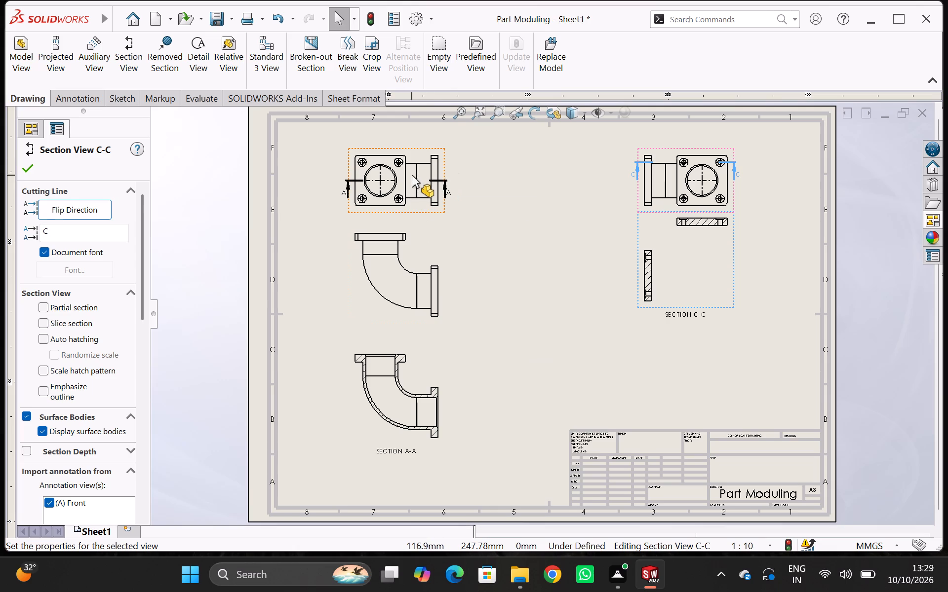
click(29, 167)
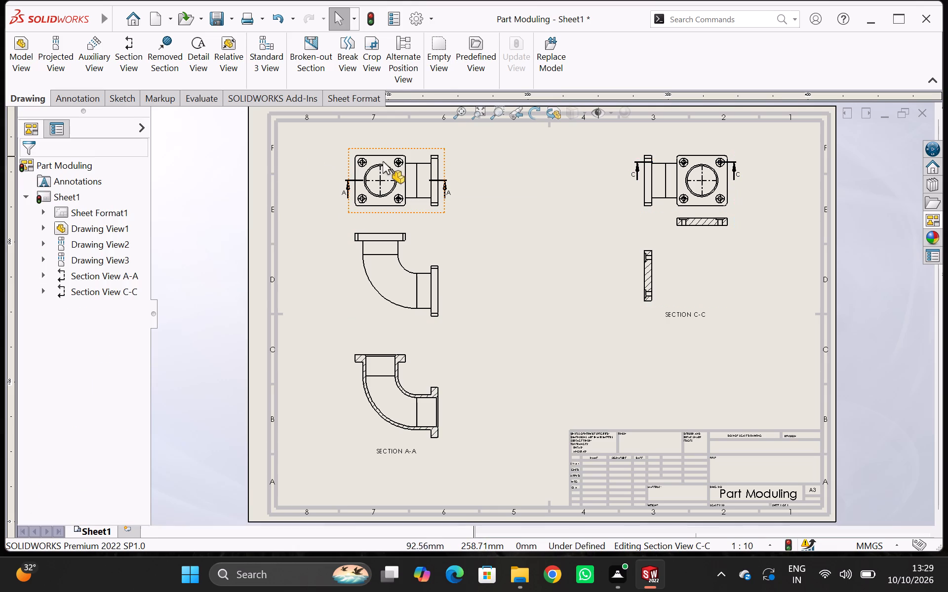
click(401, 167)
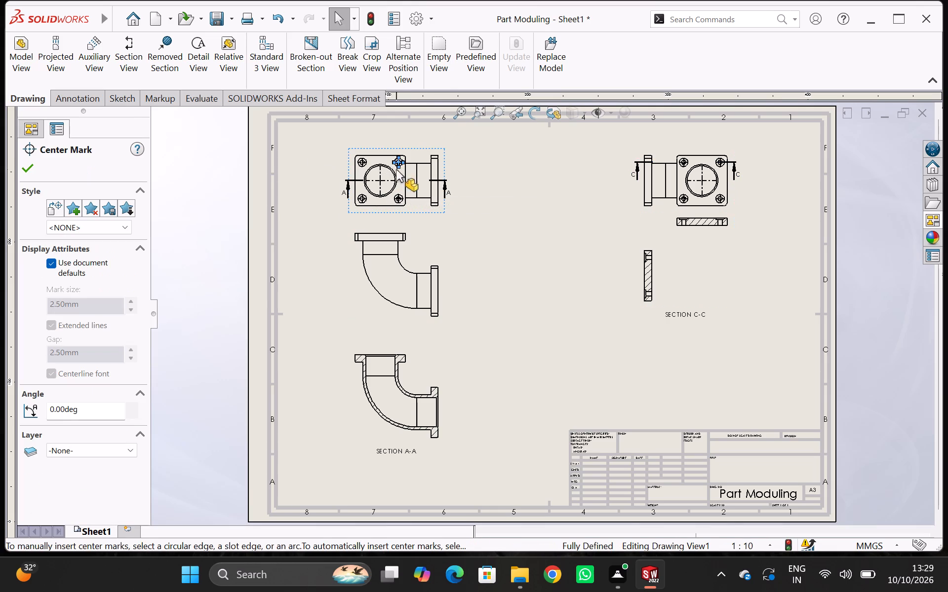
click(23, 172)
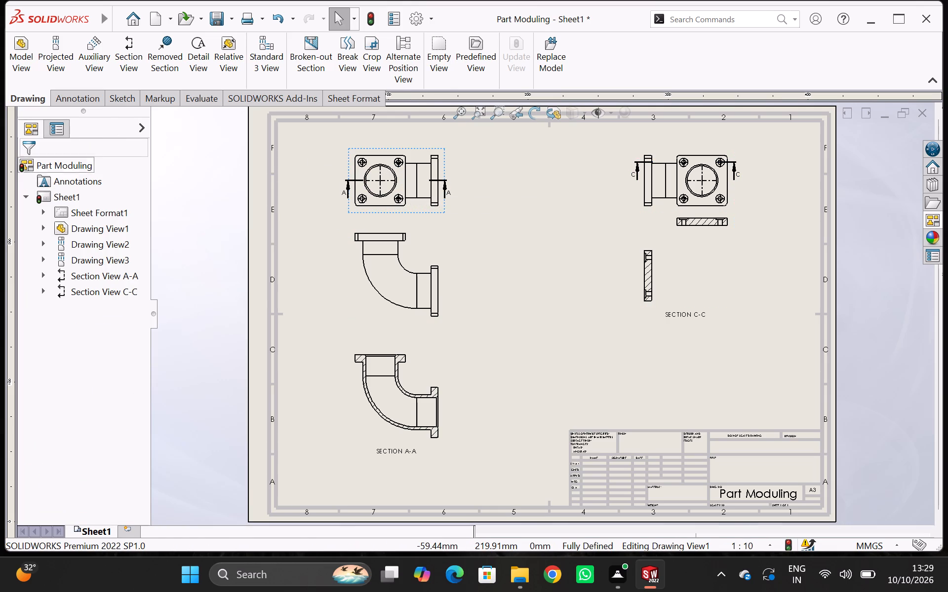
Insert the part's front view mid-sheet, with a projected top view above it and isometric projections towards its lower right and upper right.
click(24, 65)
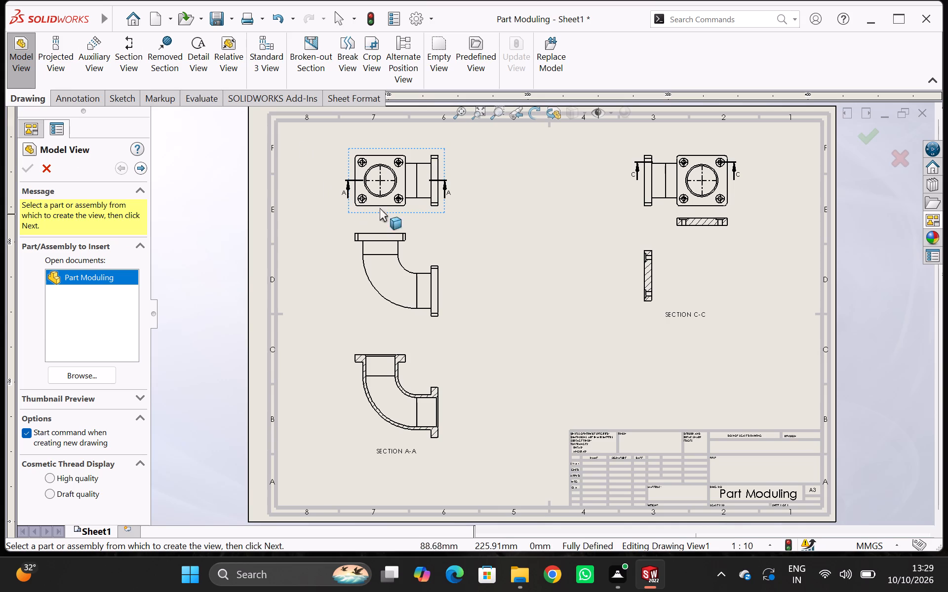
double_click(92, 280)
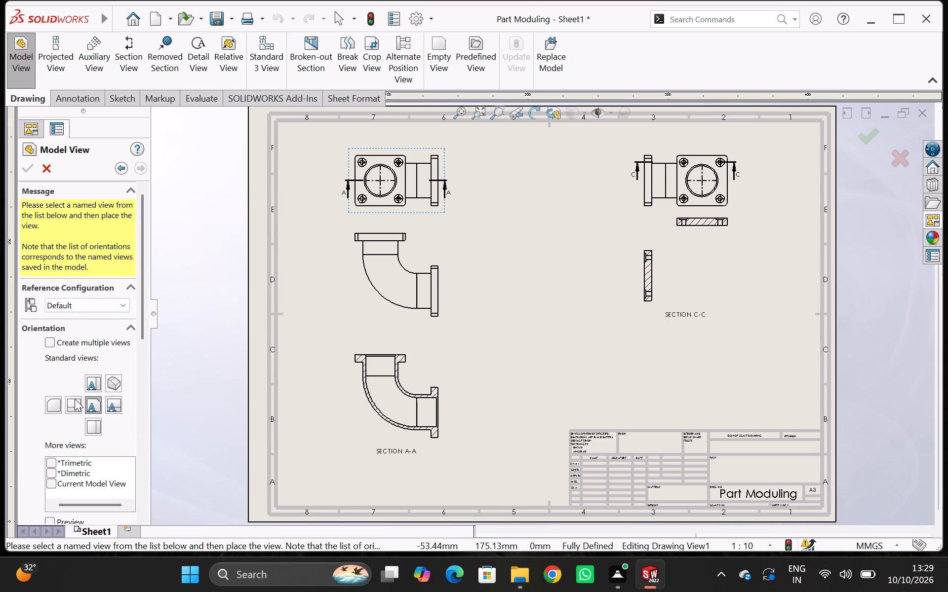
click(89, 403)
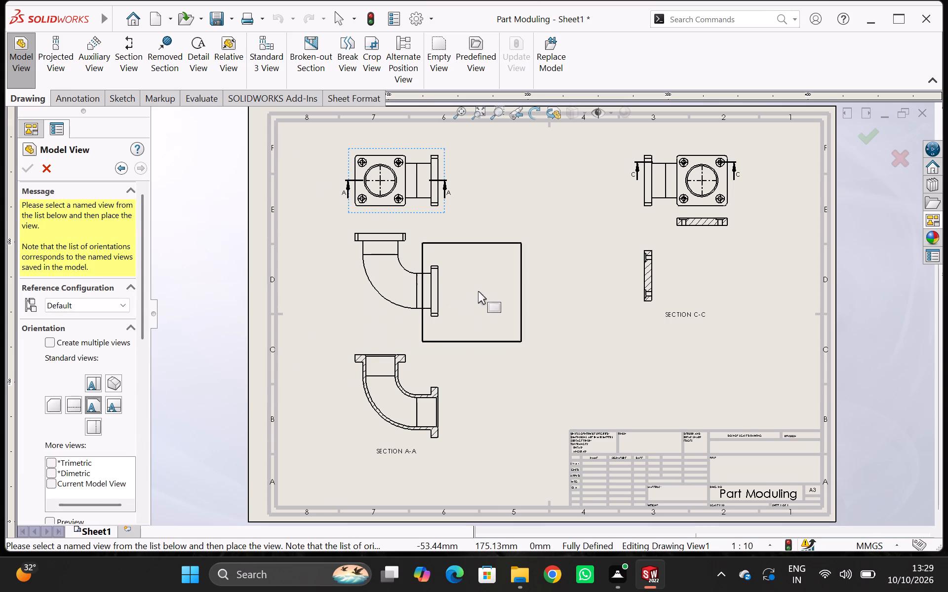
click(515, 283)
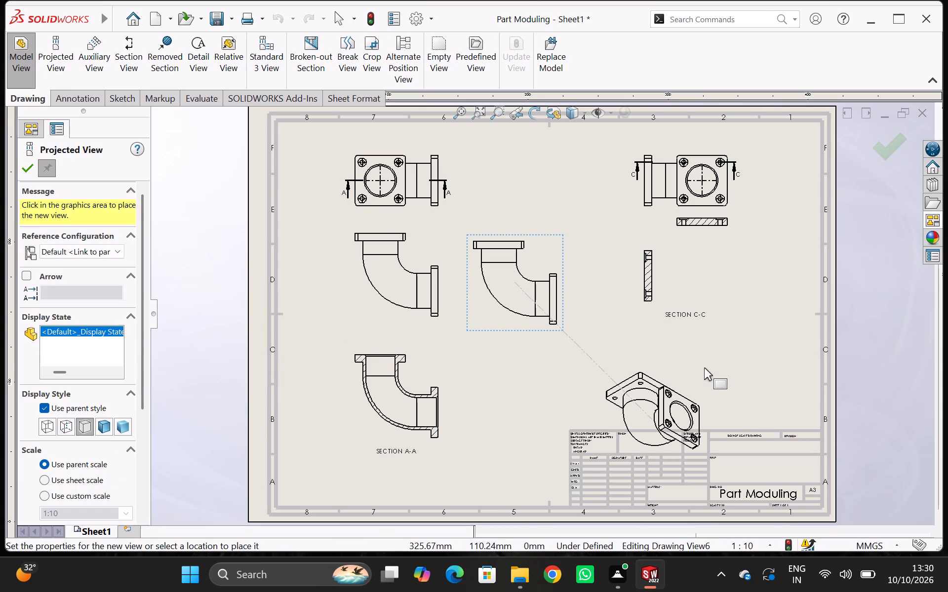
click(656, 349)
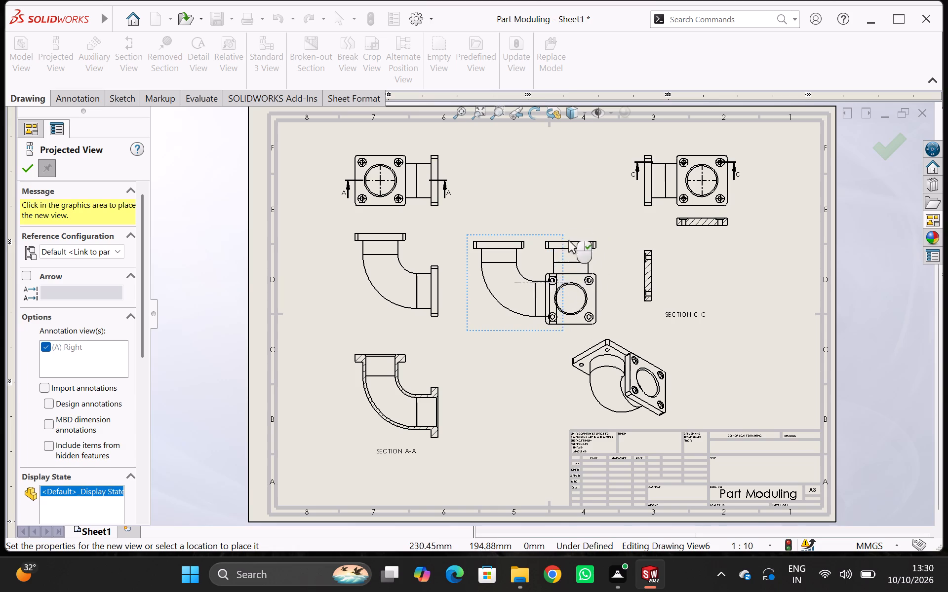
click(561, 179)
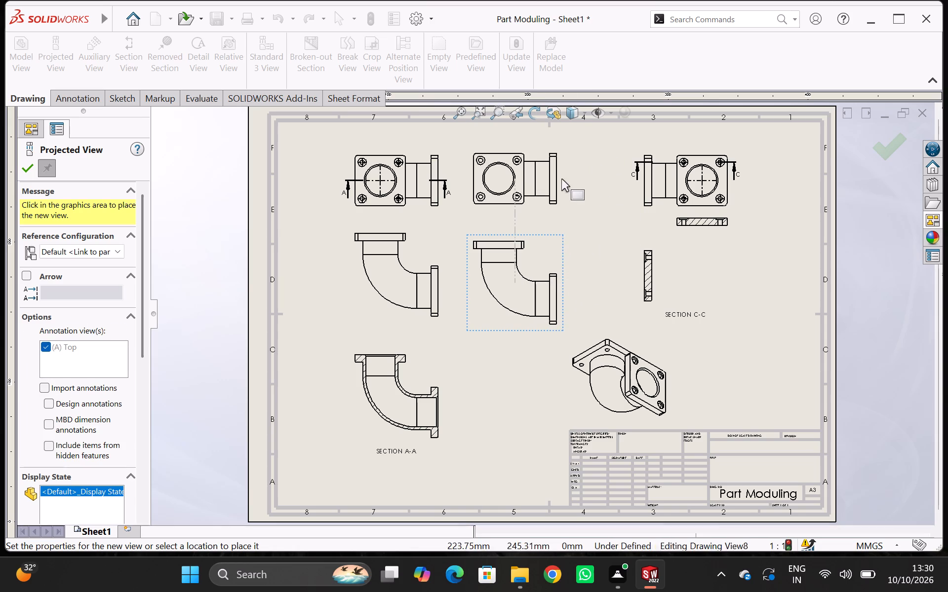
click(586, 196)
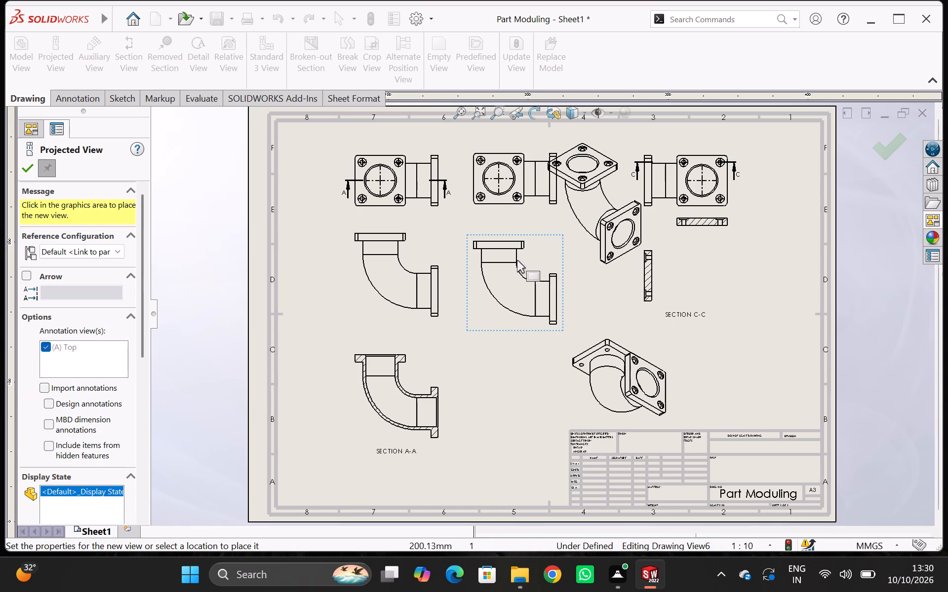
key(Escape)
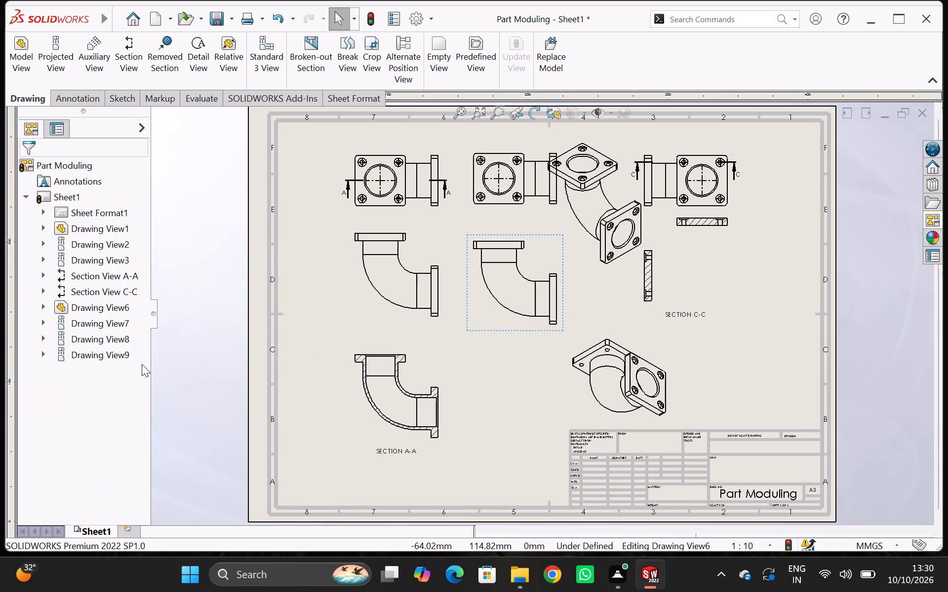
Delete the newly inserted mid-sheet front view and its projected top view, keeping the two isometric views.
key(Delete)
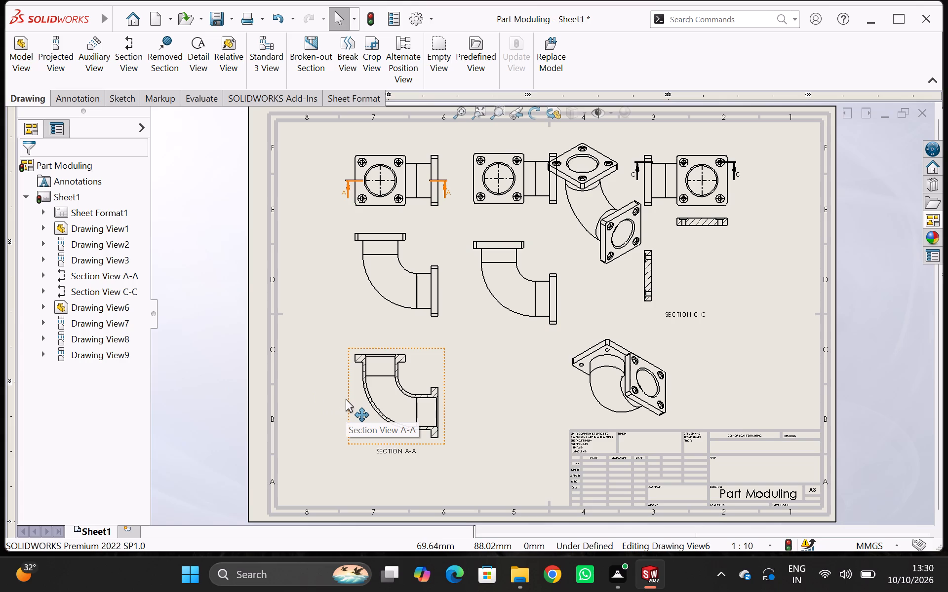
click(538, 322)
key(Delete)
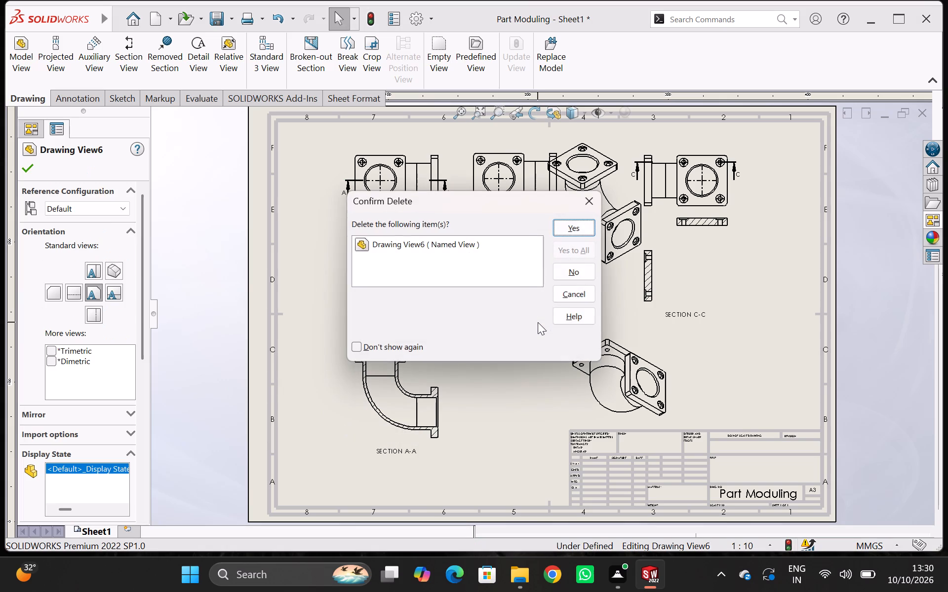
click(579, 226)
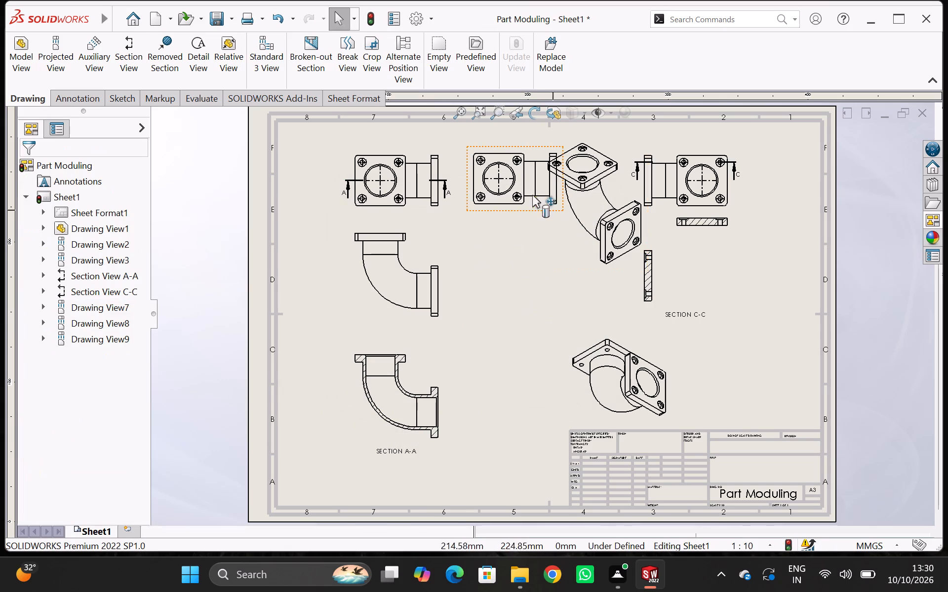
click(517, 185)
key(Delete)
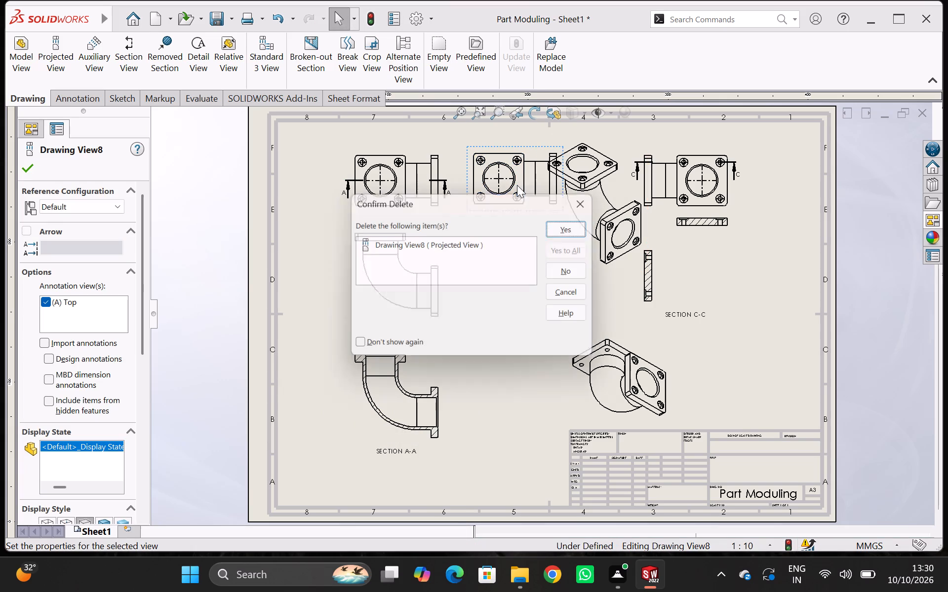
click(568, 228)
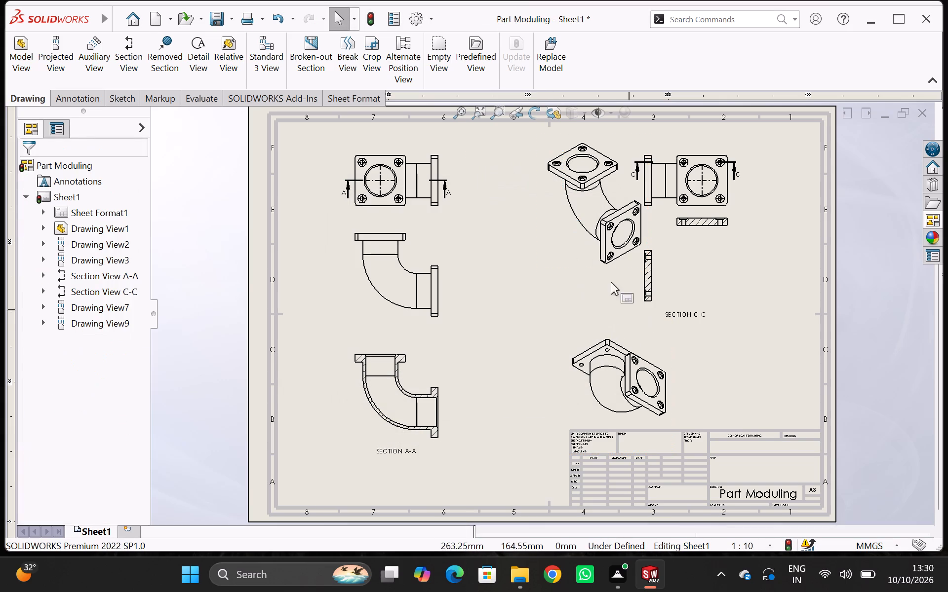
Move the upper isometric view down to the sheet's right side, just above the title block.
drag(594, 266, 620, 295)
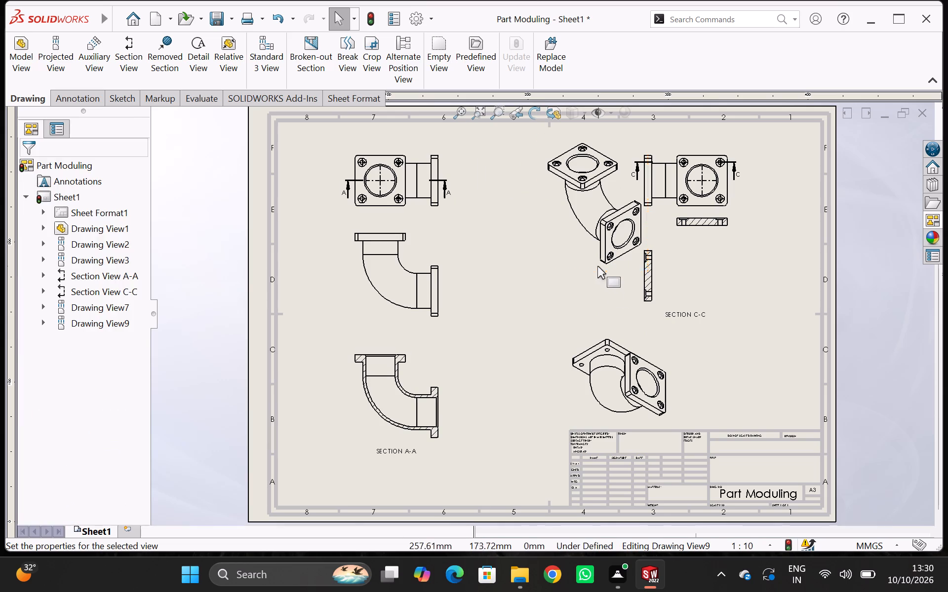
drag(597, 266, 638, 302)
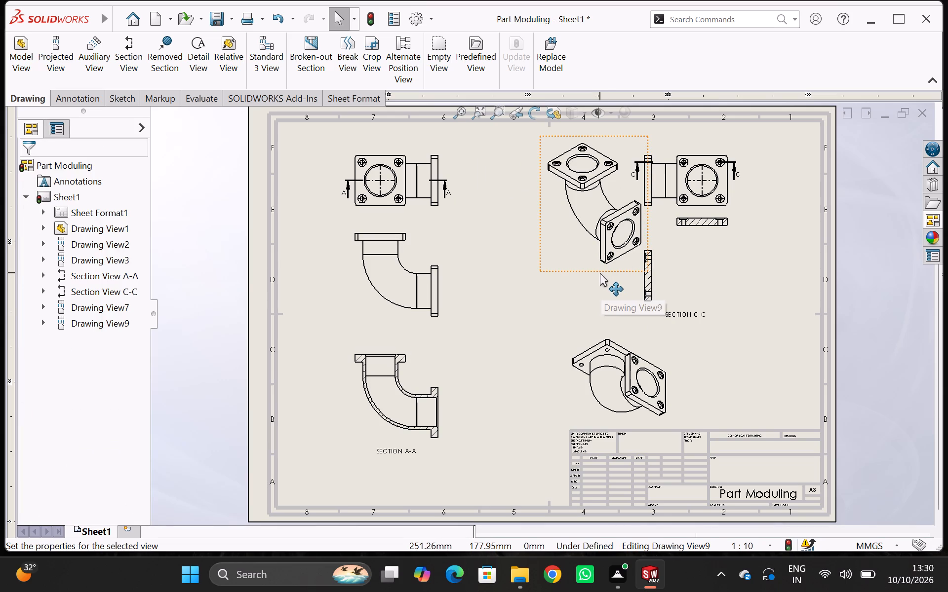
drag(600, 273, 739, 405)
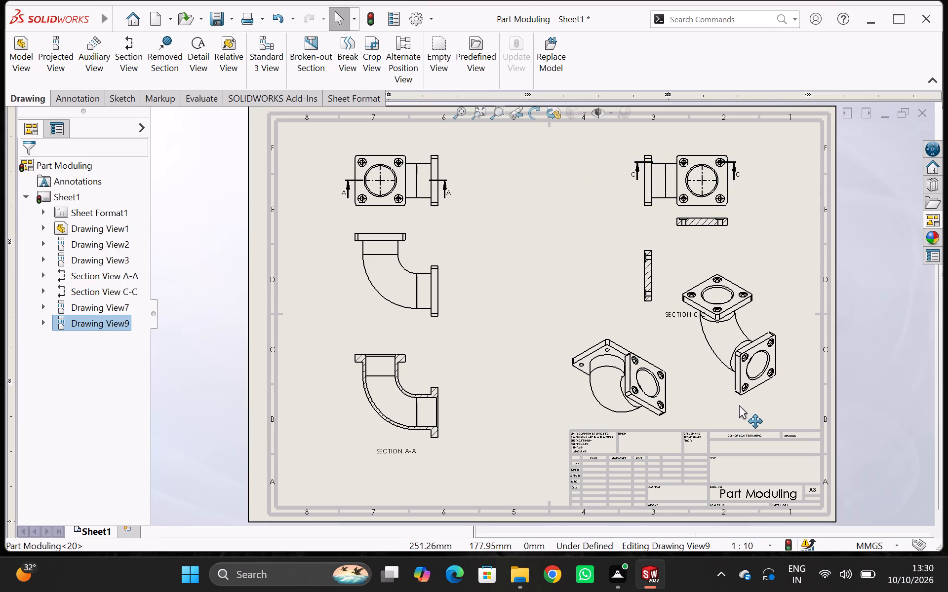
drag(739, 405, 740, 405)
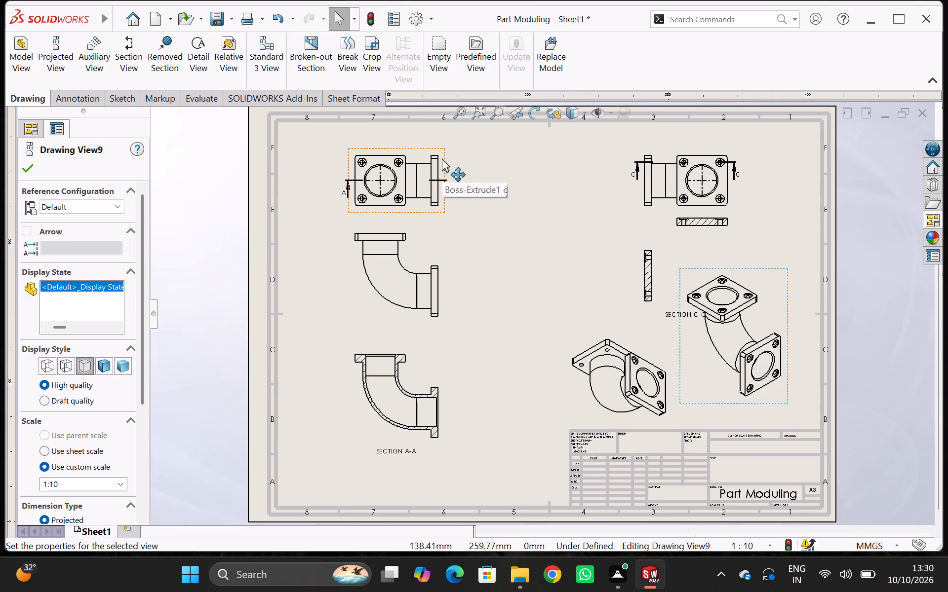
Move the original top view, together with its aligned views, up and towards the middle of the sheet.
drag(442, 158, 511, 142)
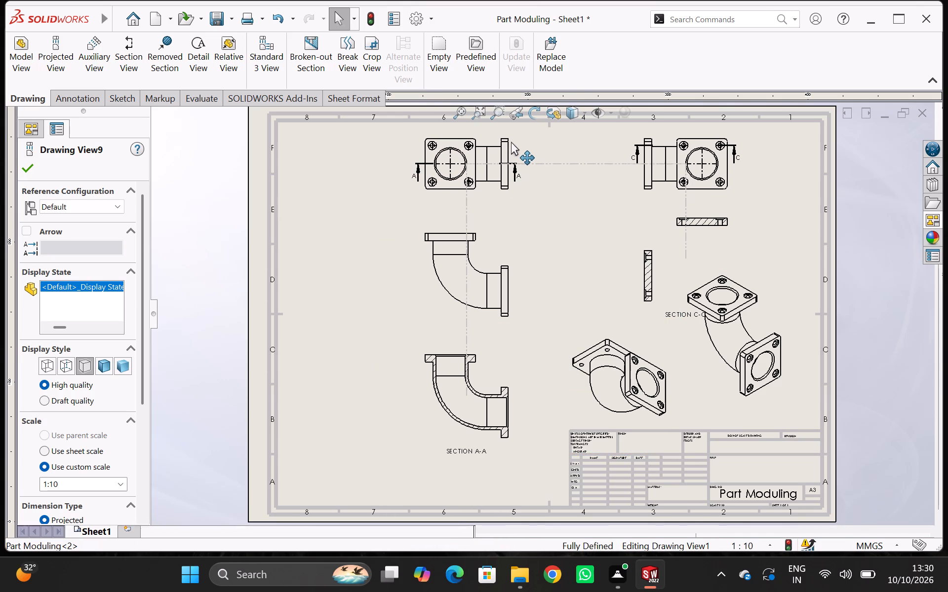
drag(511, 142, 506, 140)
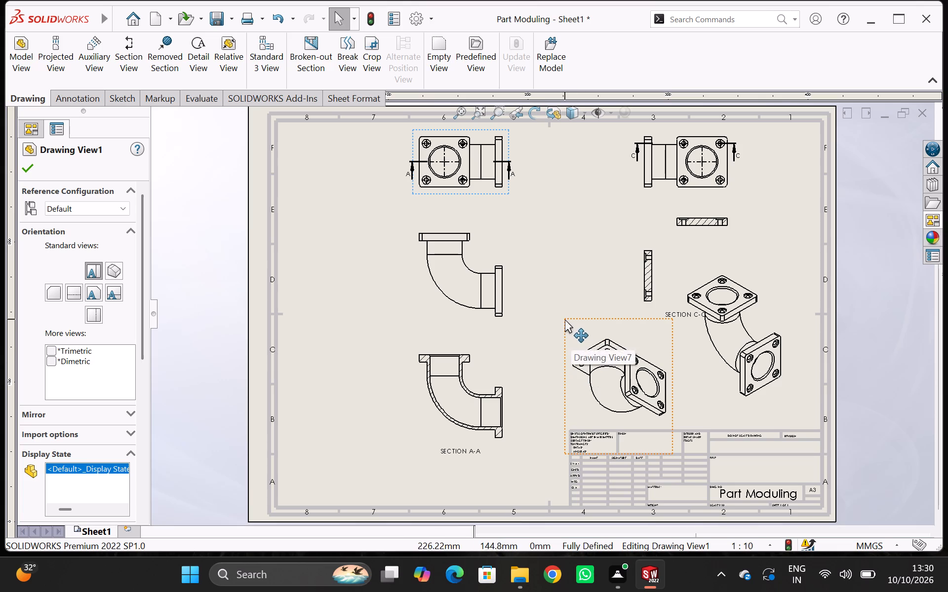
Move the underside isometric view to the sheet's lower left corner and shift the other isometric slightly down and right.
drag(565, 319, 290, 379)
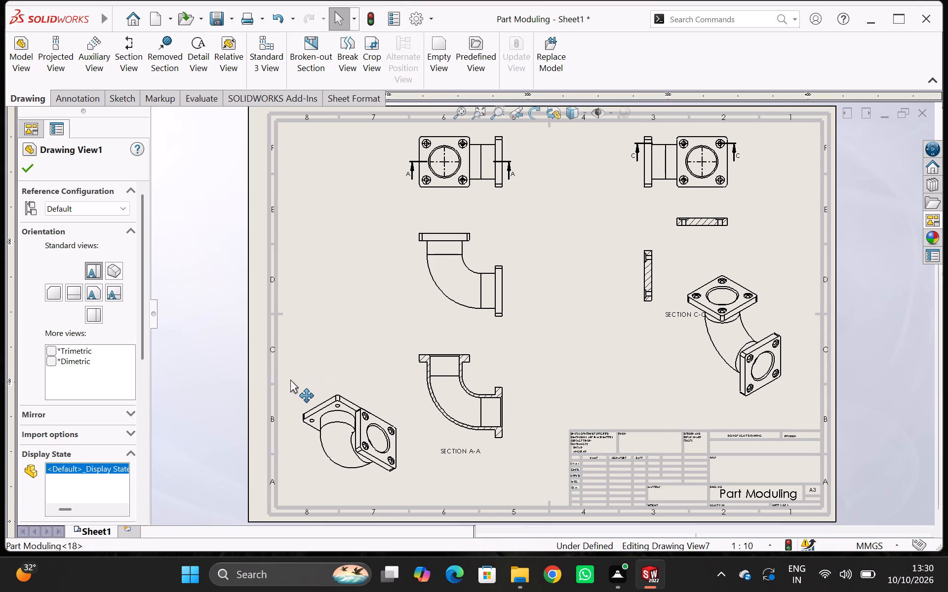
drag(290, 379, 277, 398)
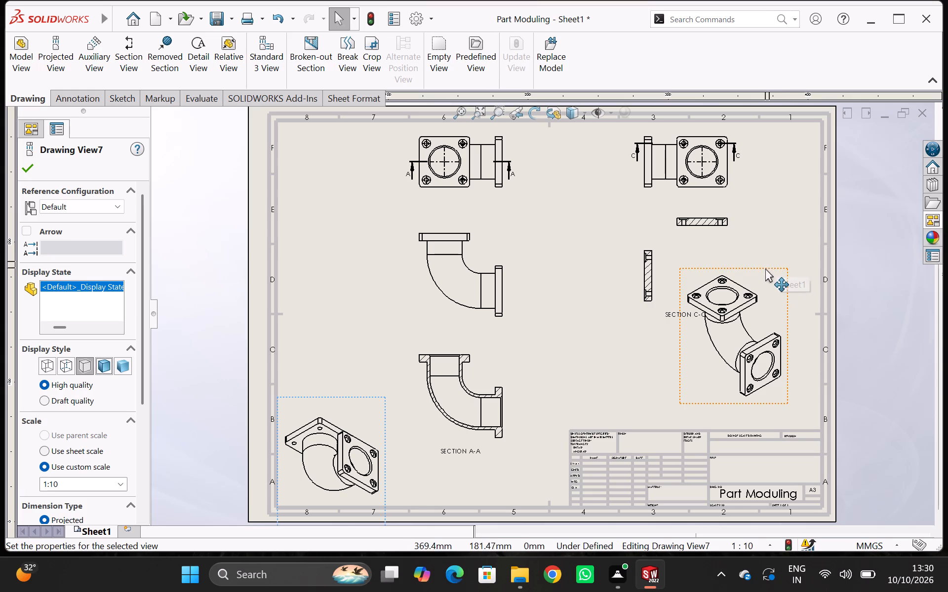
drag(774, 265, 780, 282)
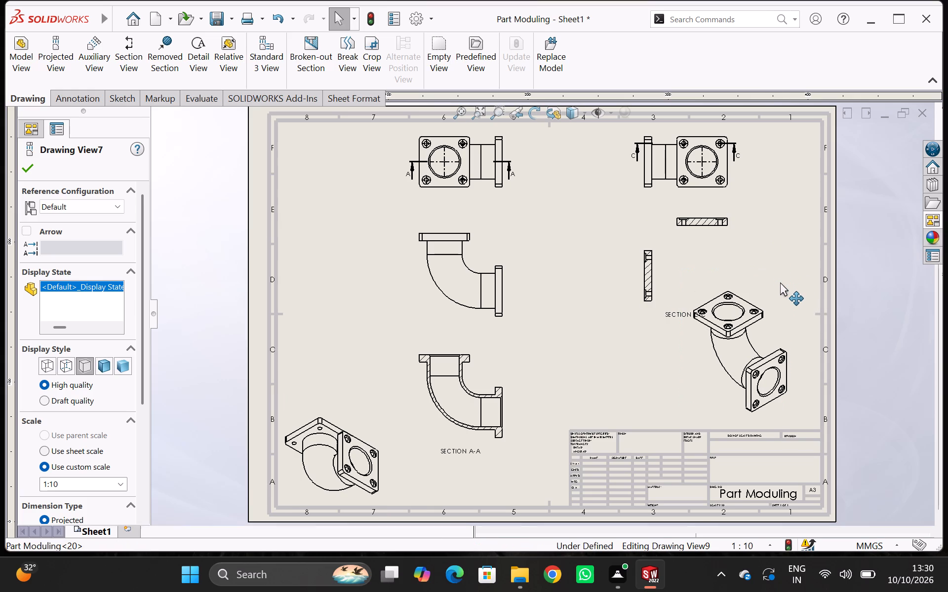
drag(780, 282, 788, 287)
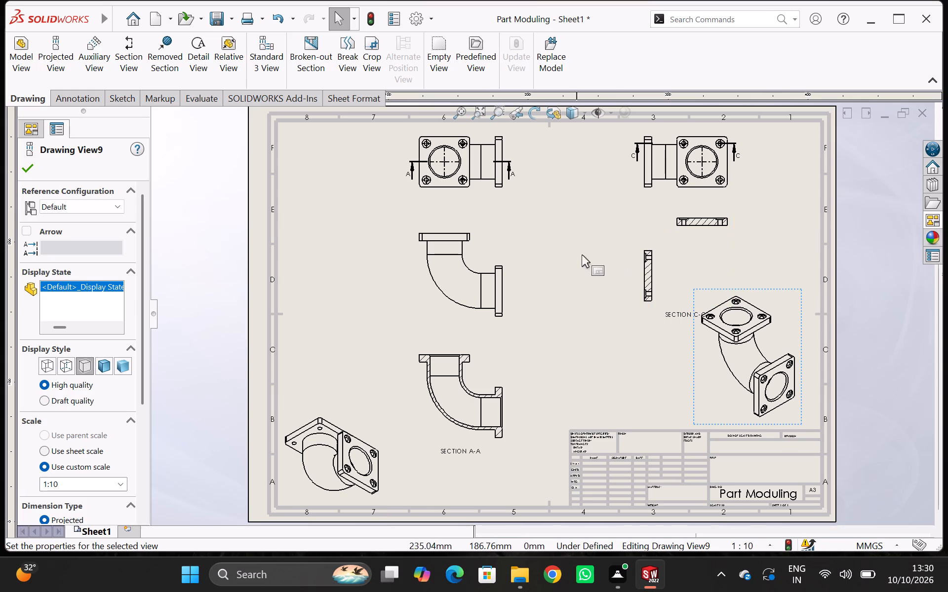
Add Smart Dimensions for the square flange's overall height and overall width in the top view with section line A-A.
scroll(472, 159, down, 2)
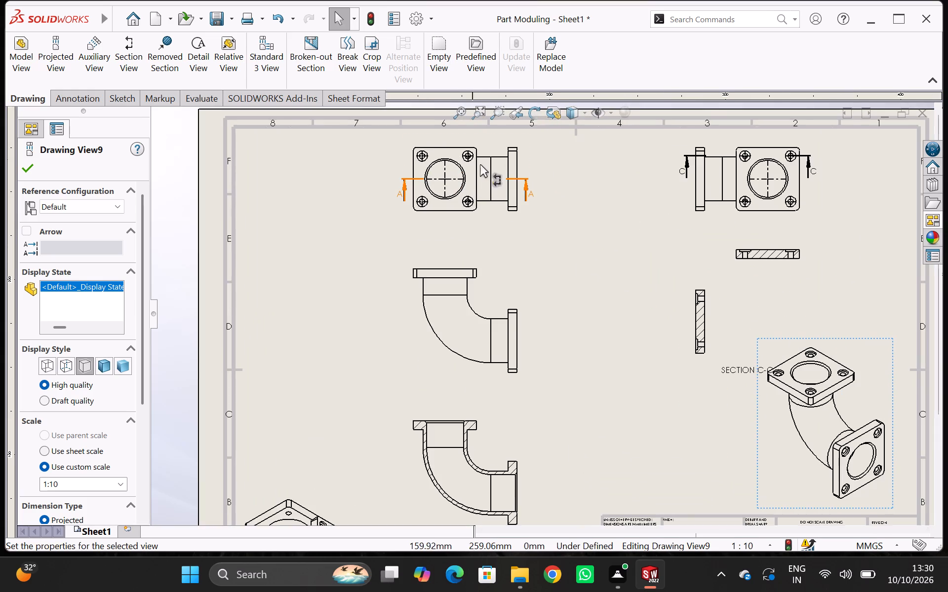
scroll(499, 167, down, 1)
scroll(502, 167, up, 3)
scroll(498, 179, down, 2)
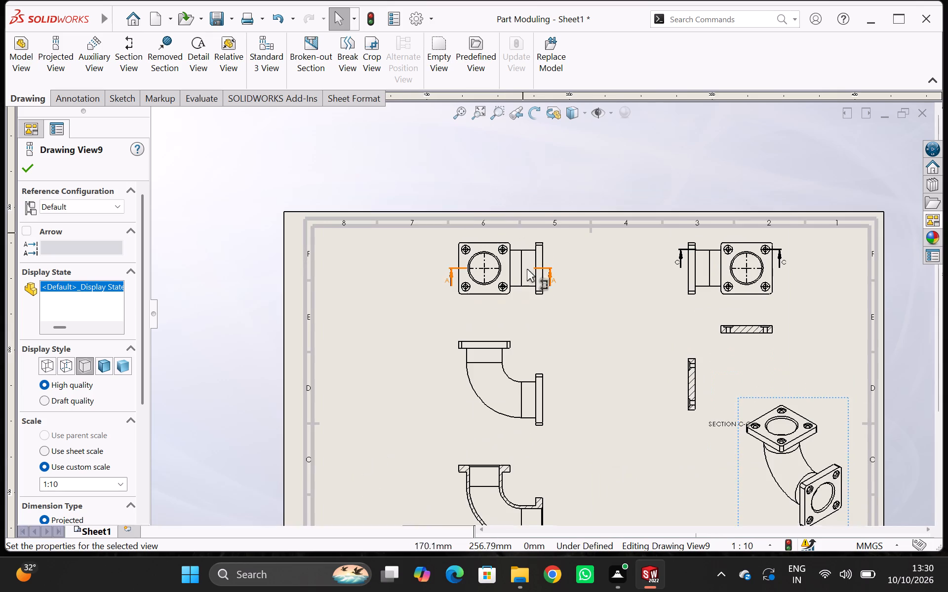
scroll(524, 267, down, 1)
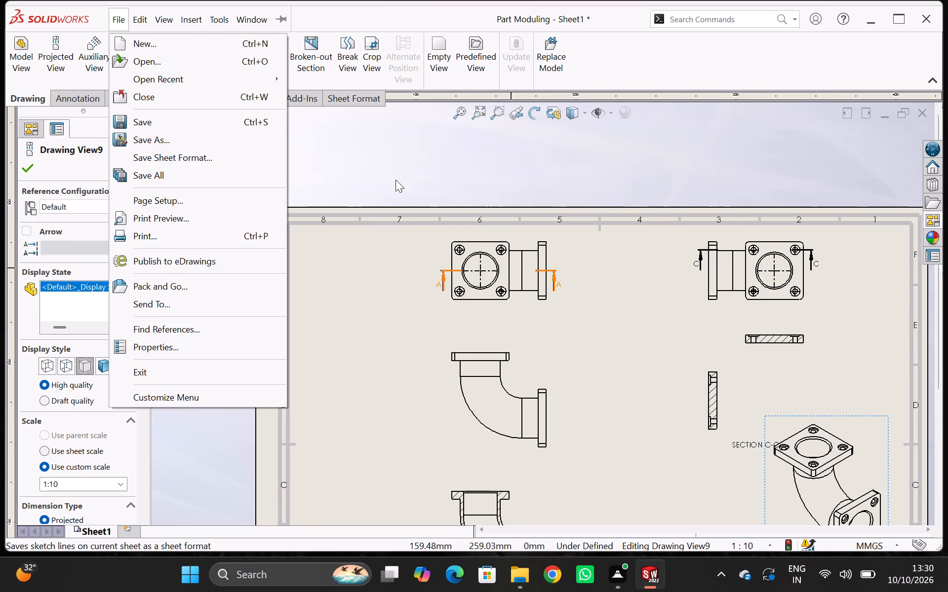
click(421, 174)
click(133, 97)
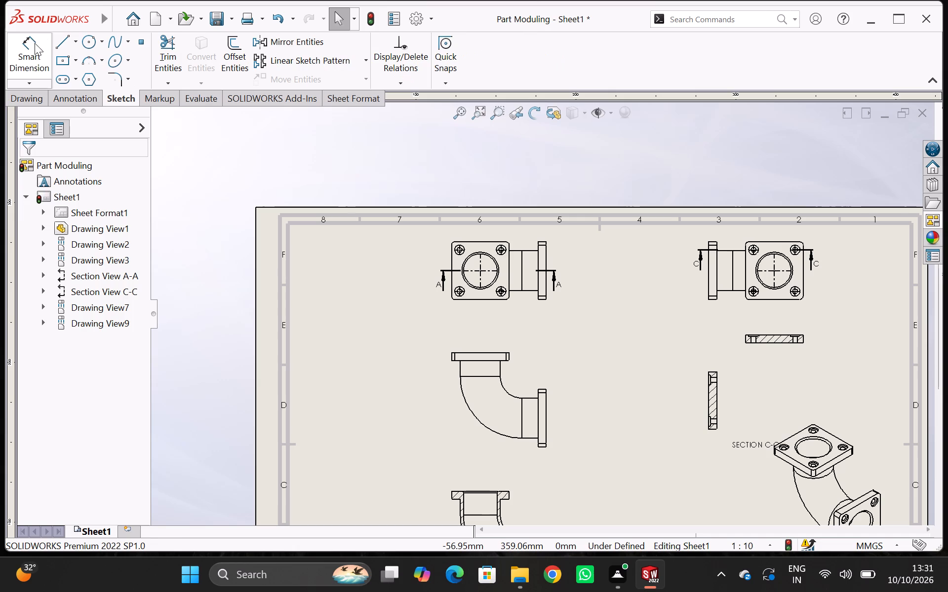
click(35, 43)
scroll(468, 242, down, 3)
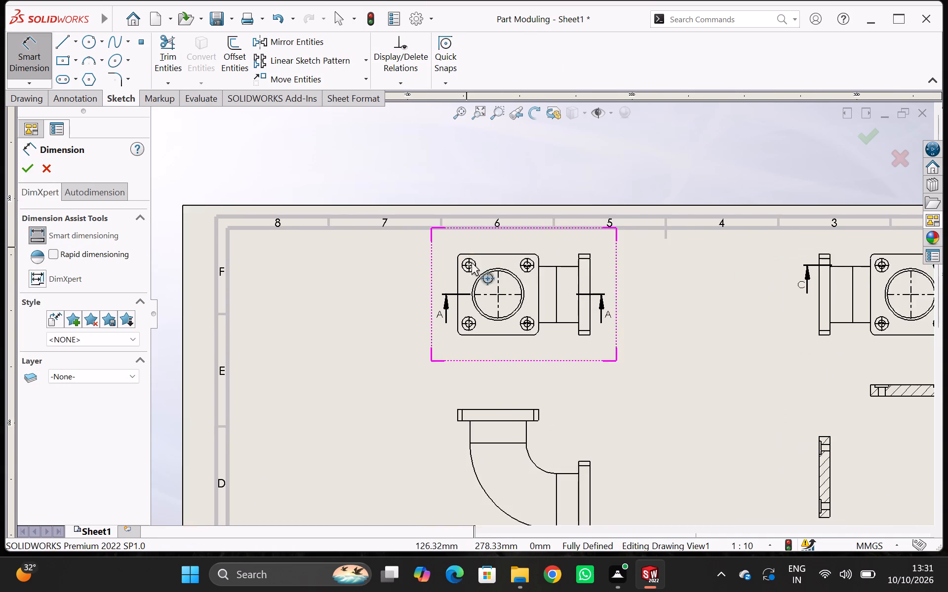
scroll(538, 324, down, 3)
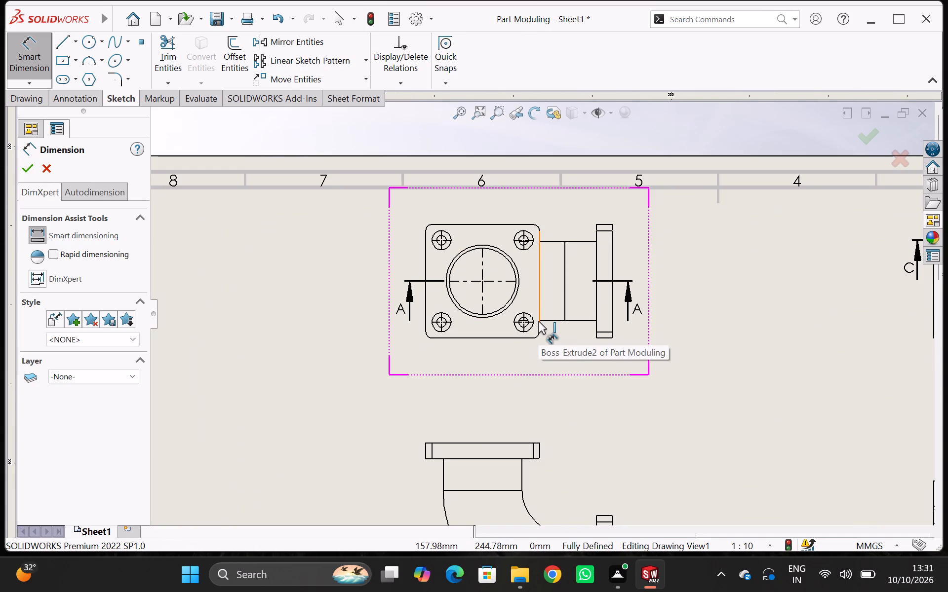
click(477, 224)
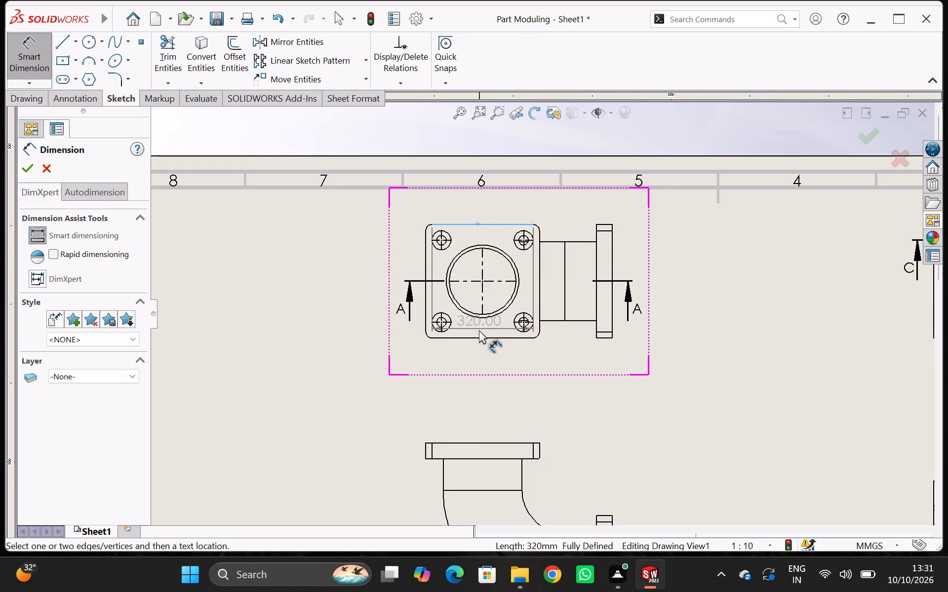
click(478, 338)
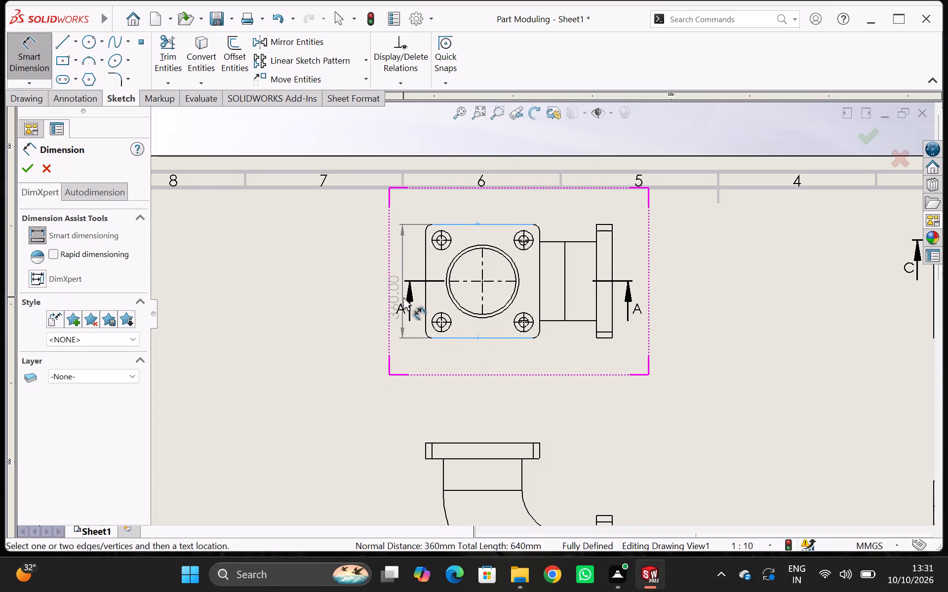
click(395, 294)
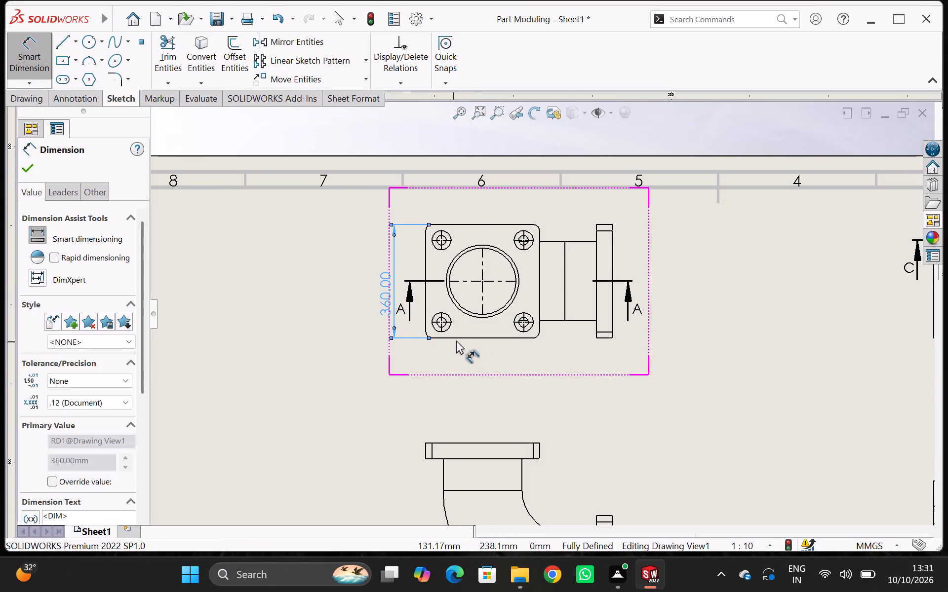
click(540, 266)
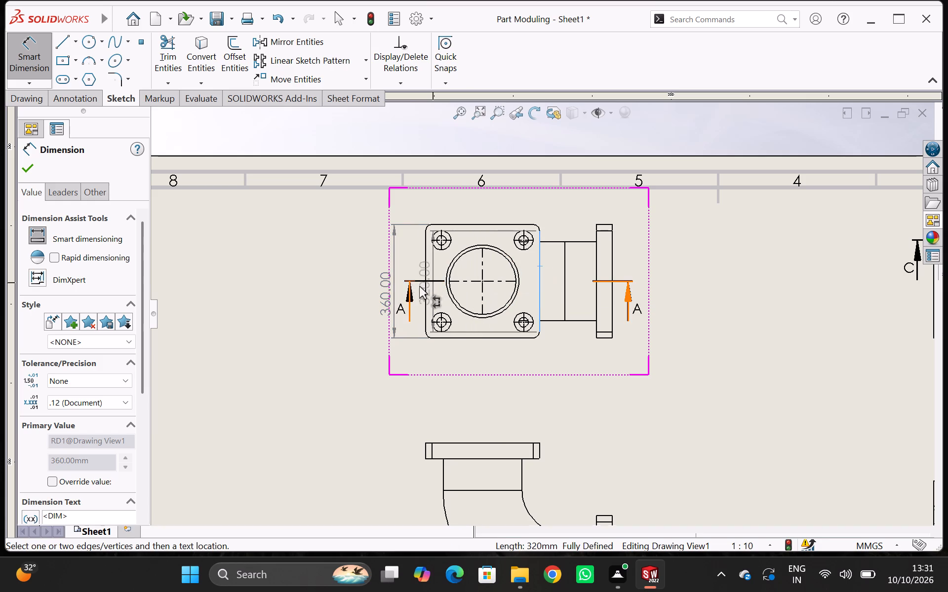
click(424, 291)
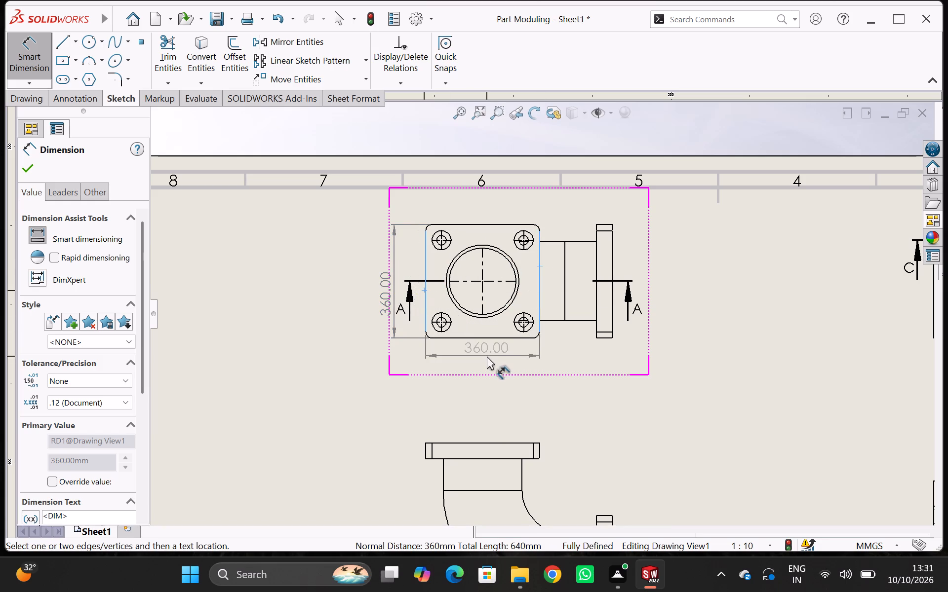
click(485, 358)
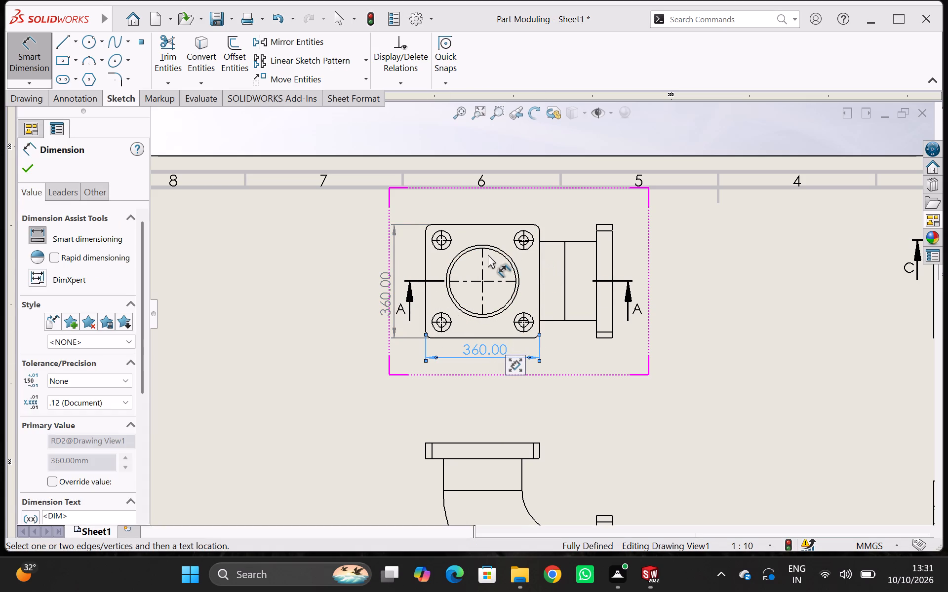
Dimension the radius of the square flange's upper-right rounded corner in the same top view.
click(536, 226)
click(563, 206)
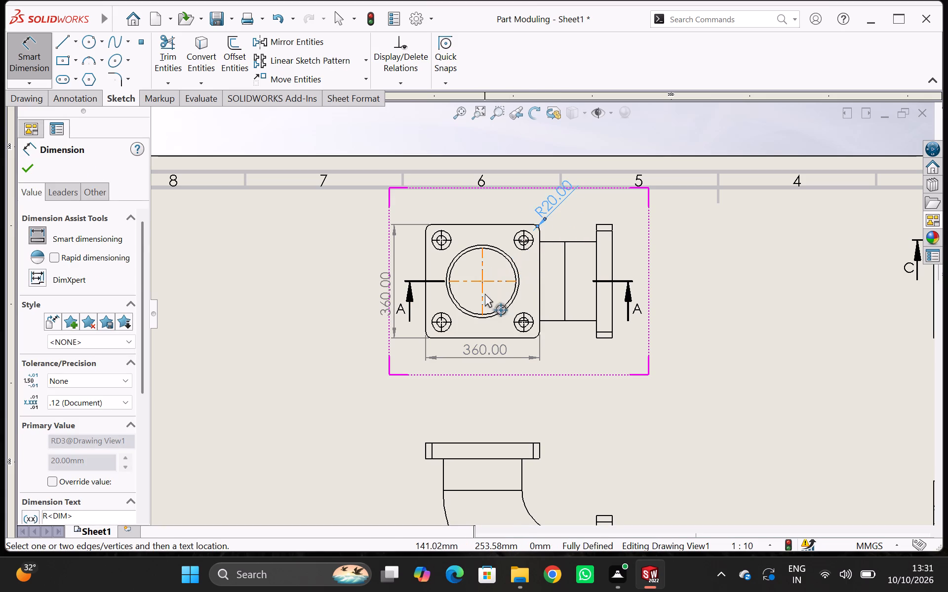
Dimension the lower-right bolt hole centre's horizontal offset from the flange's right edge, placing it below the overall width dimension.
click(524, 321)
click(541, 323)
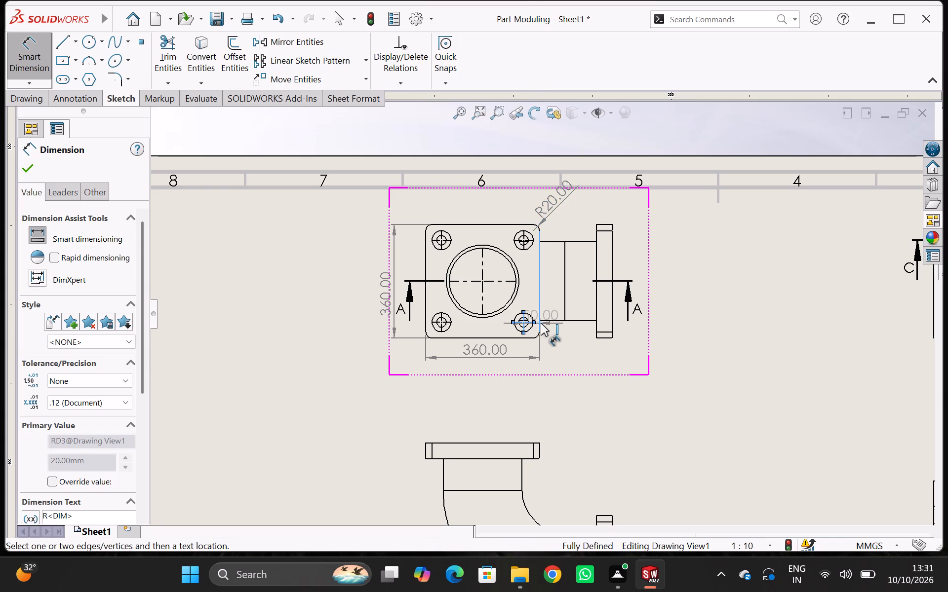
click(531, 351)
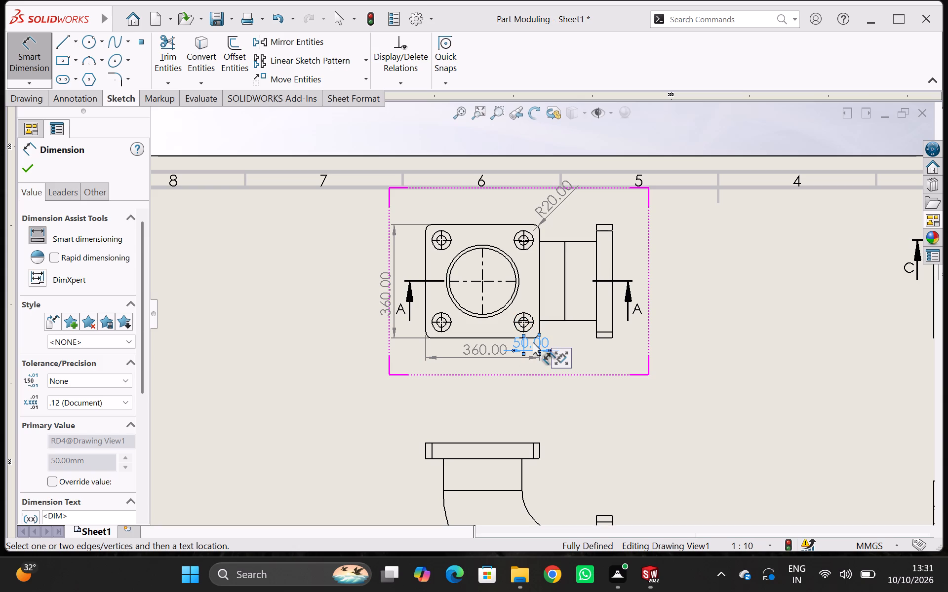
drag(525, 349, 527, 363)
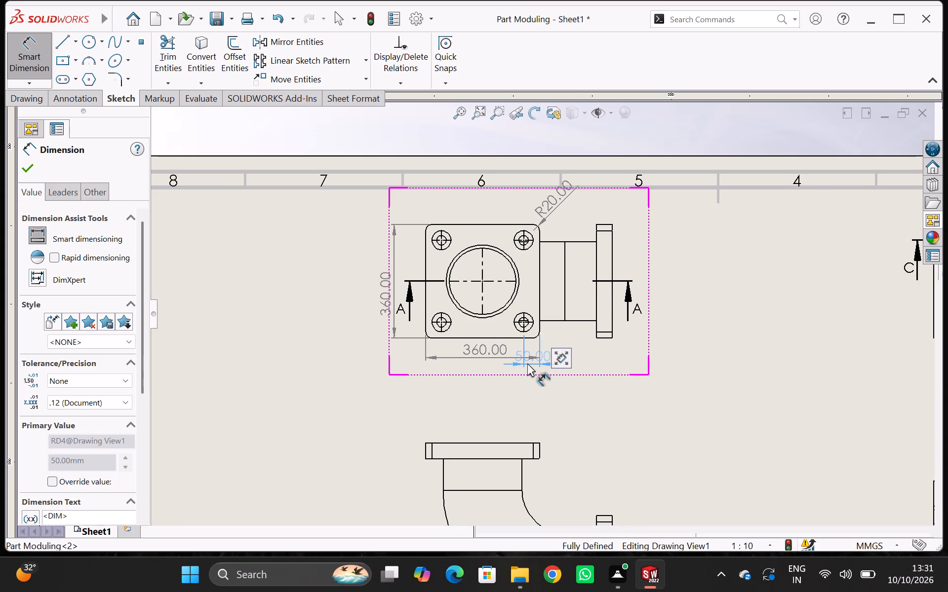
drag(527, 363, 521, 378)
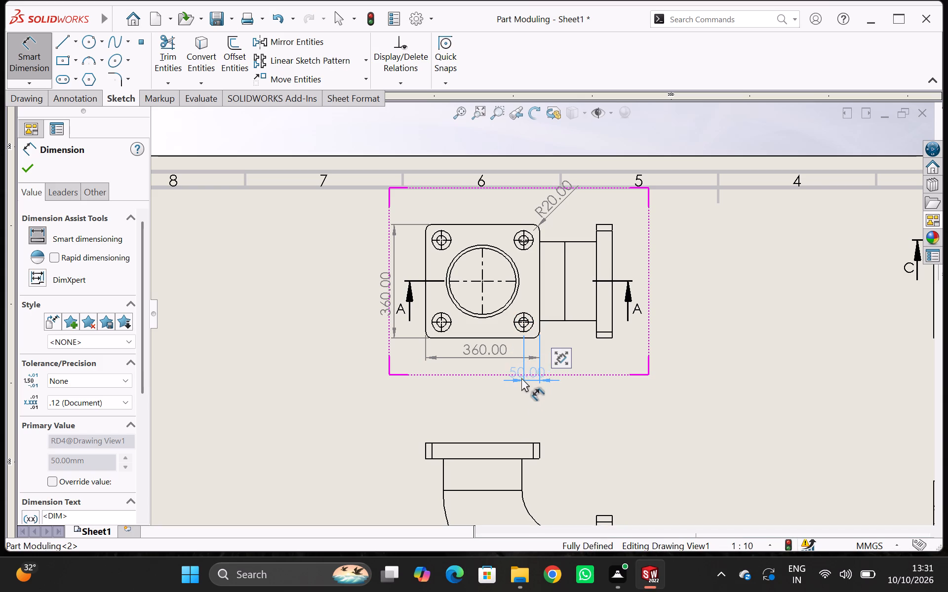
drag(521, 378, 520, 378)
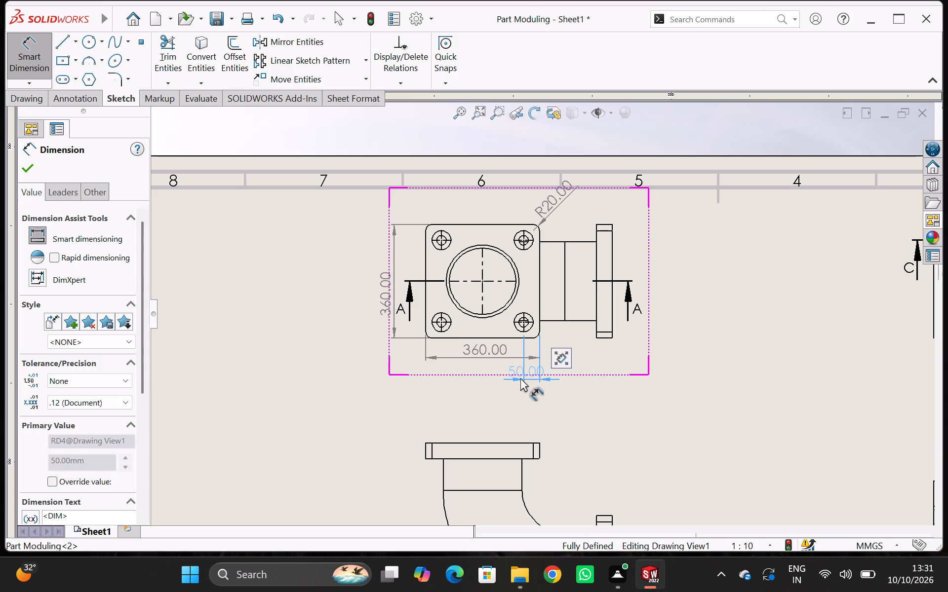
drag(520, 378, 522, 372)
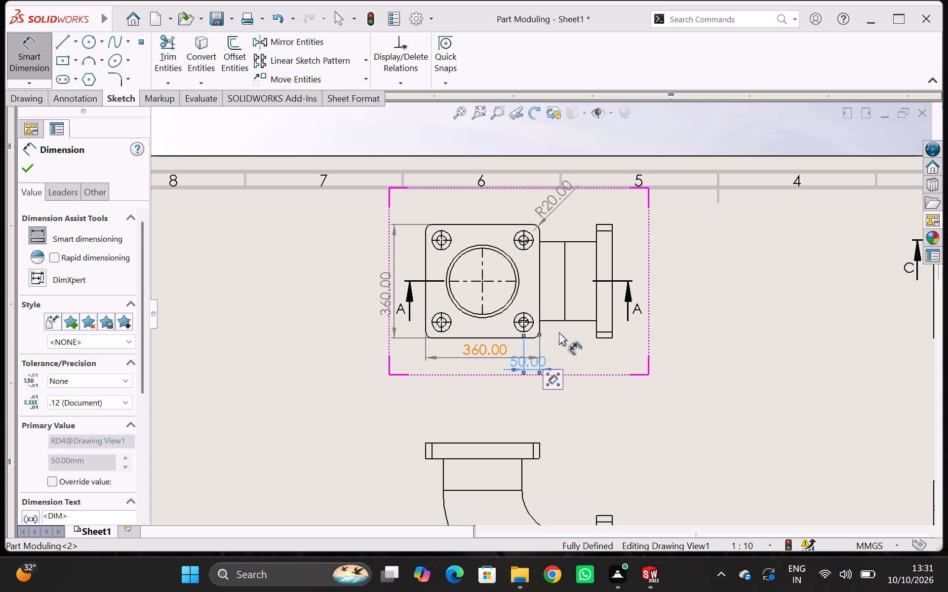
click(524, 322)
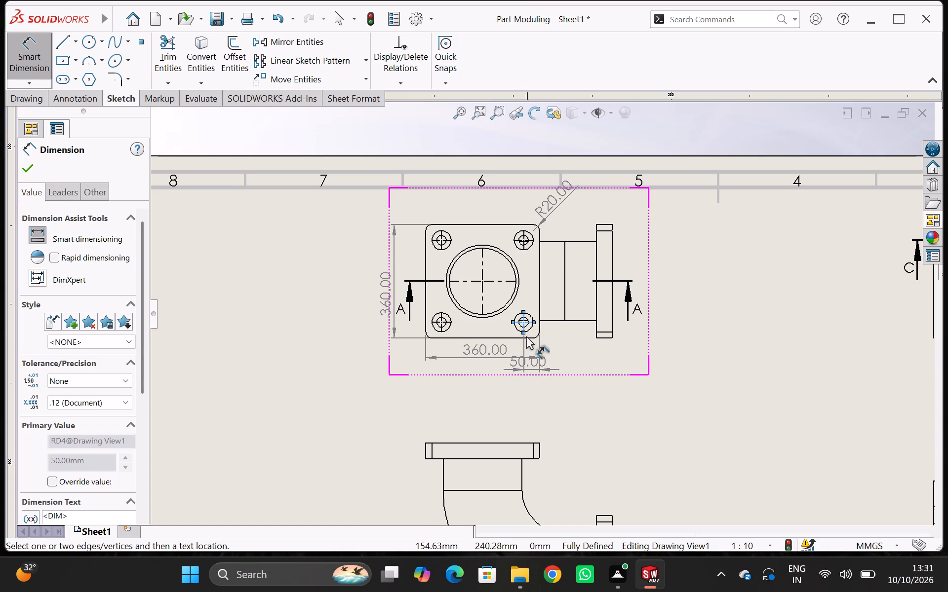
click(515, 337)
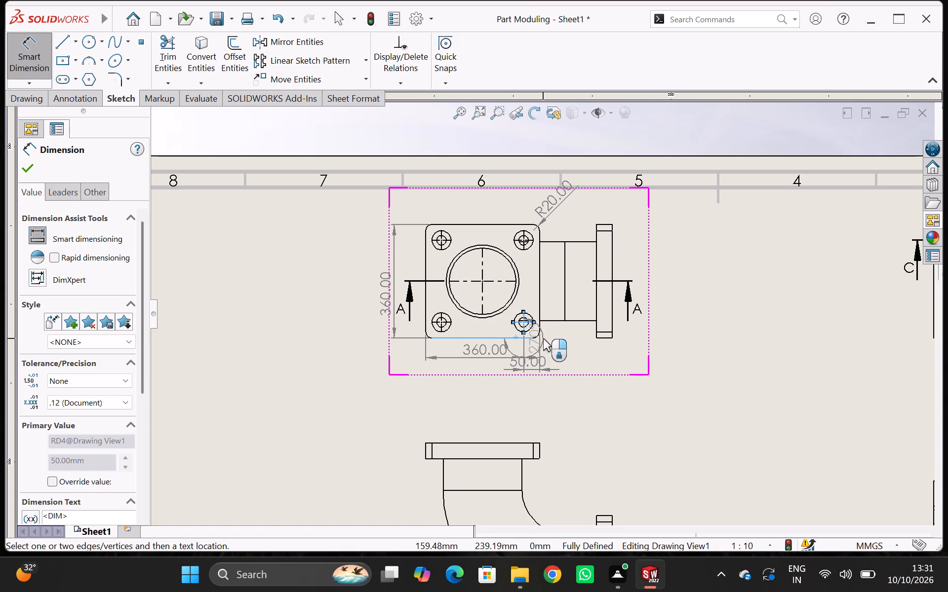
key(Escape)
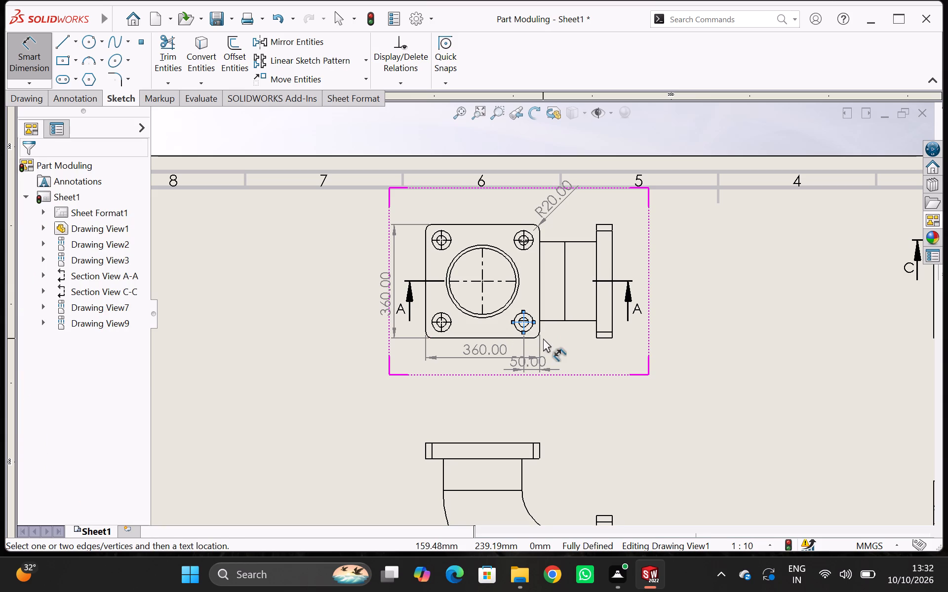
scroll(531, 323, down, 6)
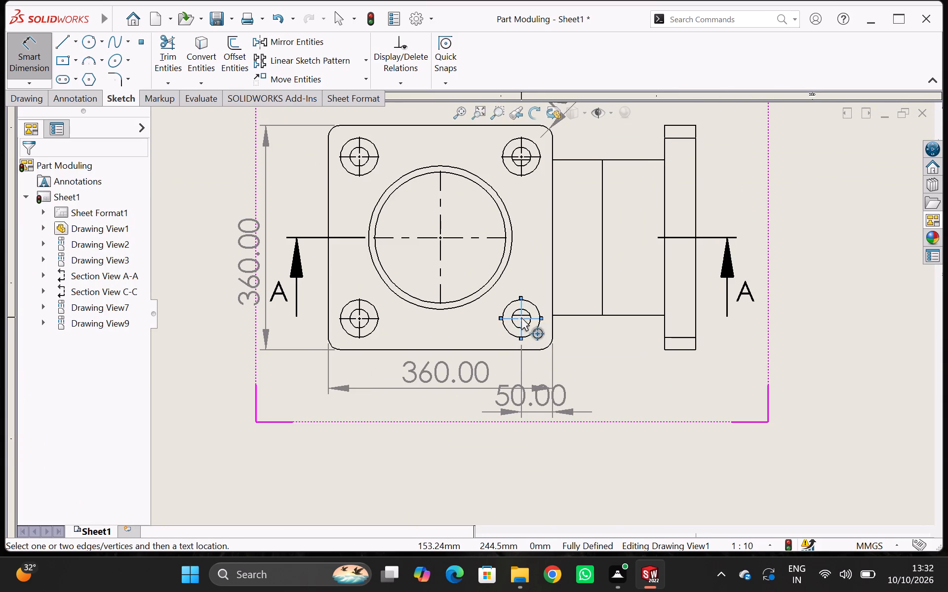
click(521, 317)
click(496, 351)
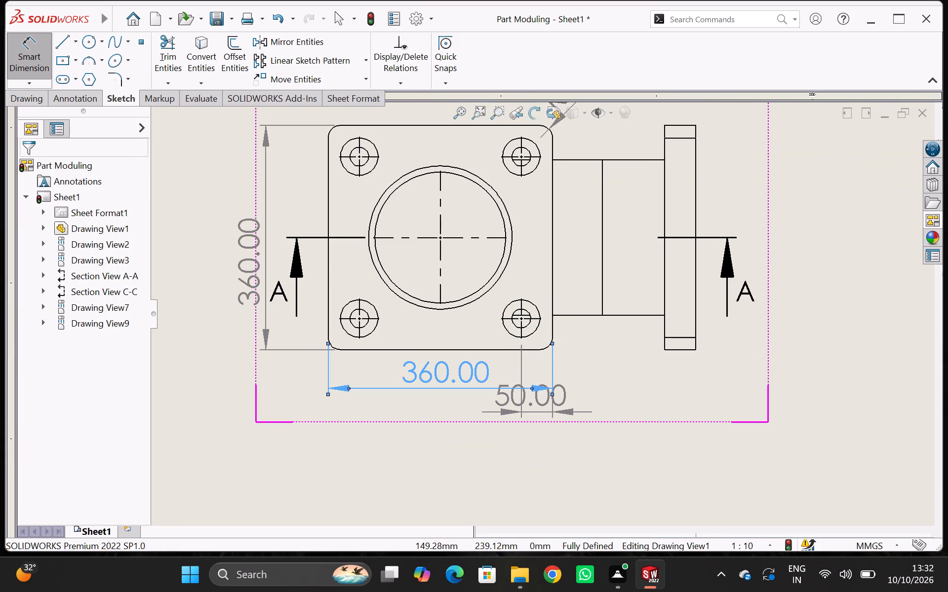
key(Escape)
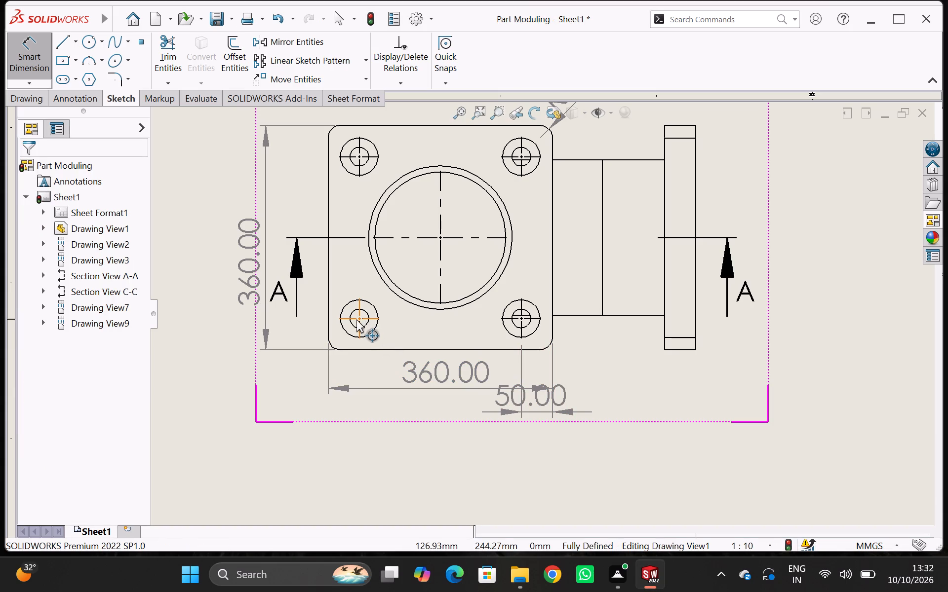
Dimension the horizontal centre distance between the two lower bolt holes, placing it below the existing width and offset dimensions.
click(27, 46)
click(34, 60)
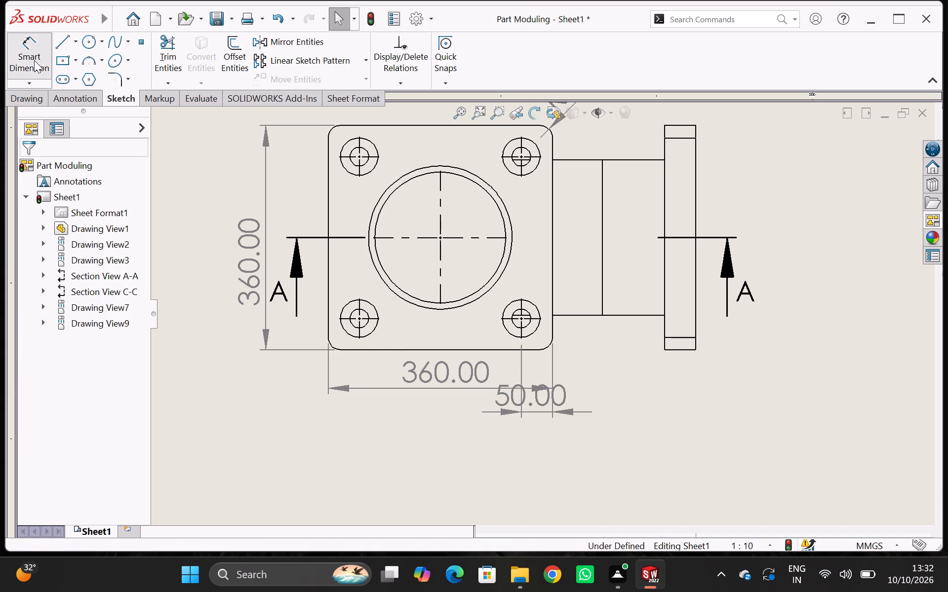
click(522, 318)
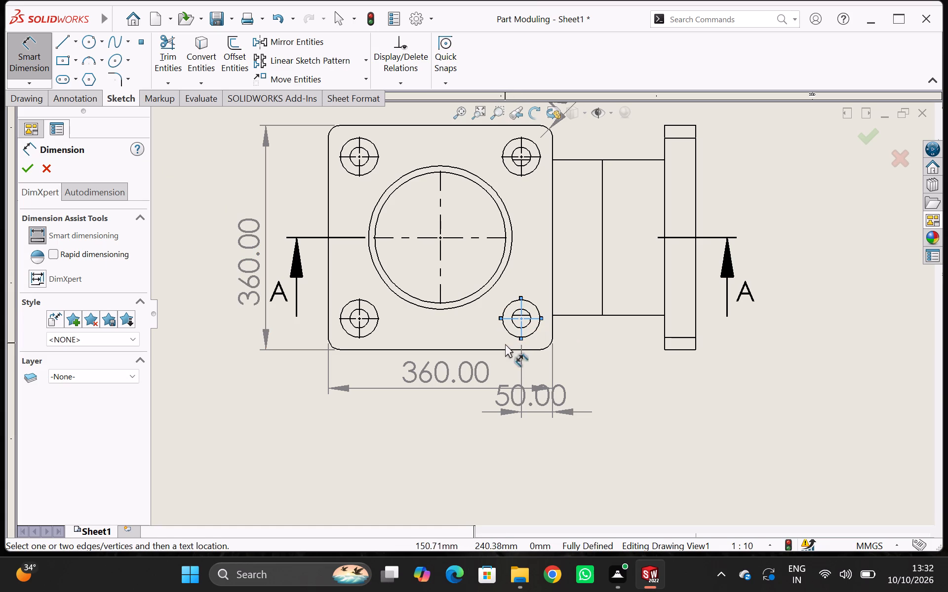
click(504, 349)
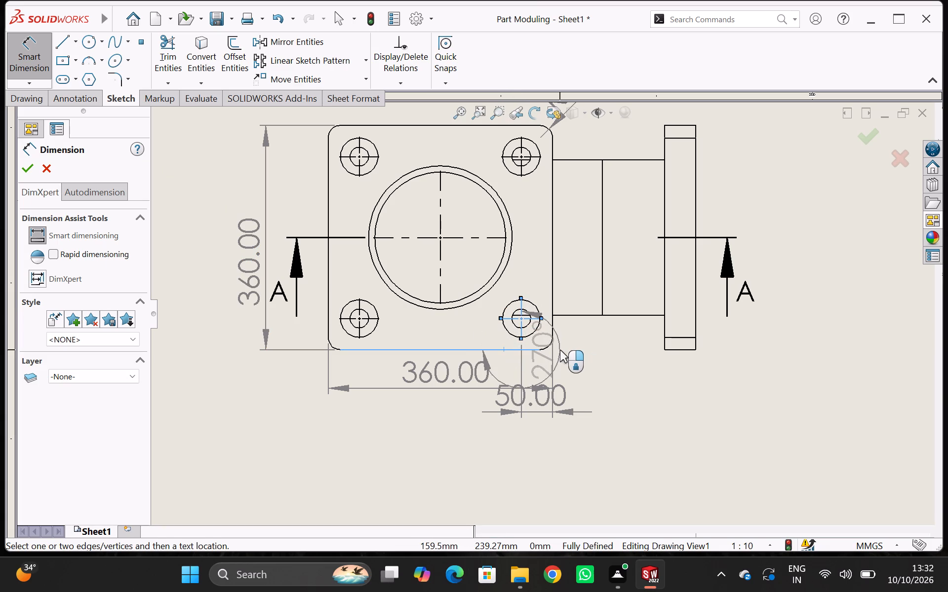
key(Escape)
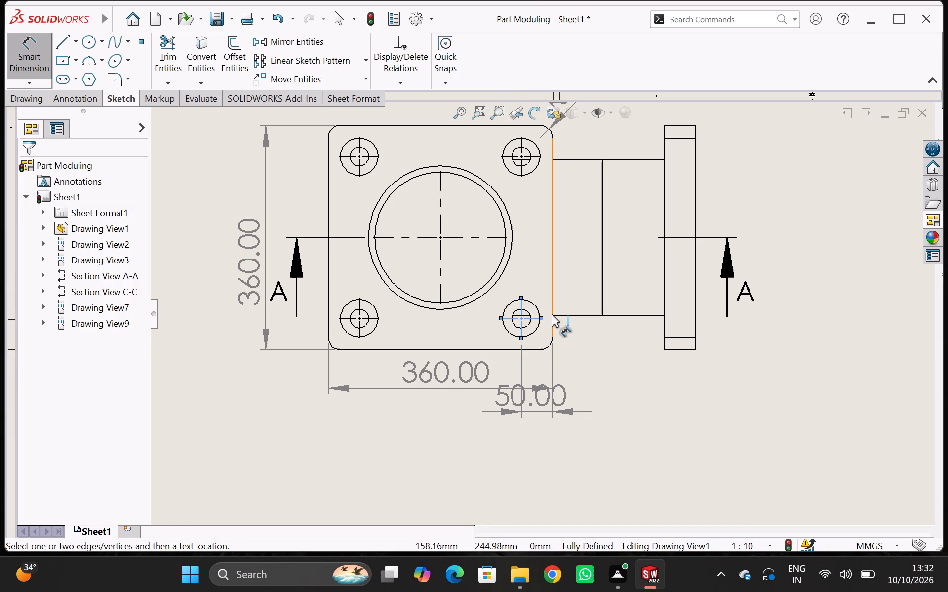
click(359, 318)
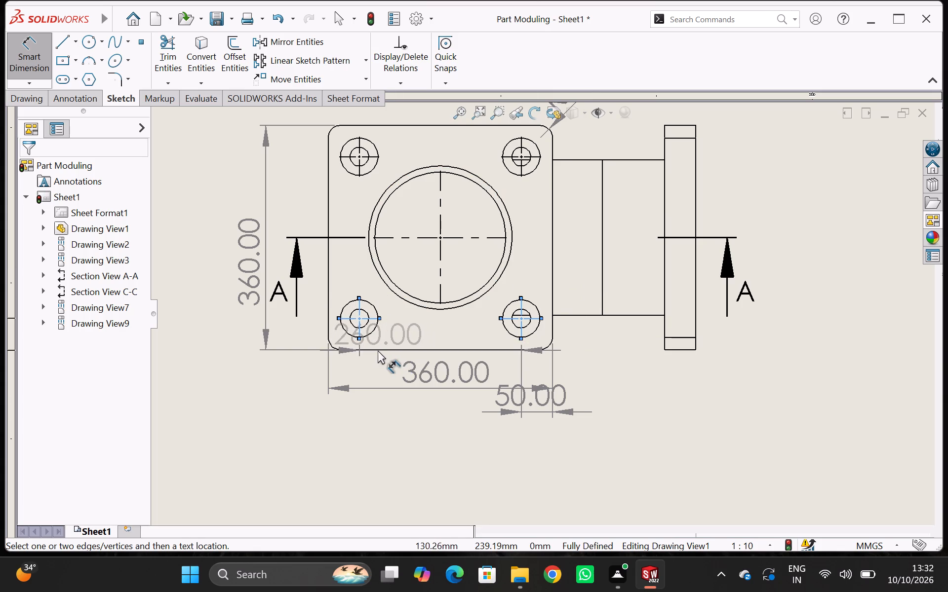
click(427, 448)
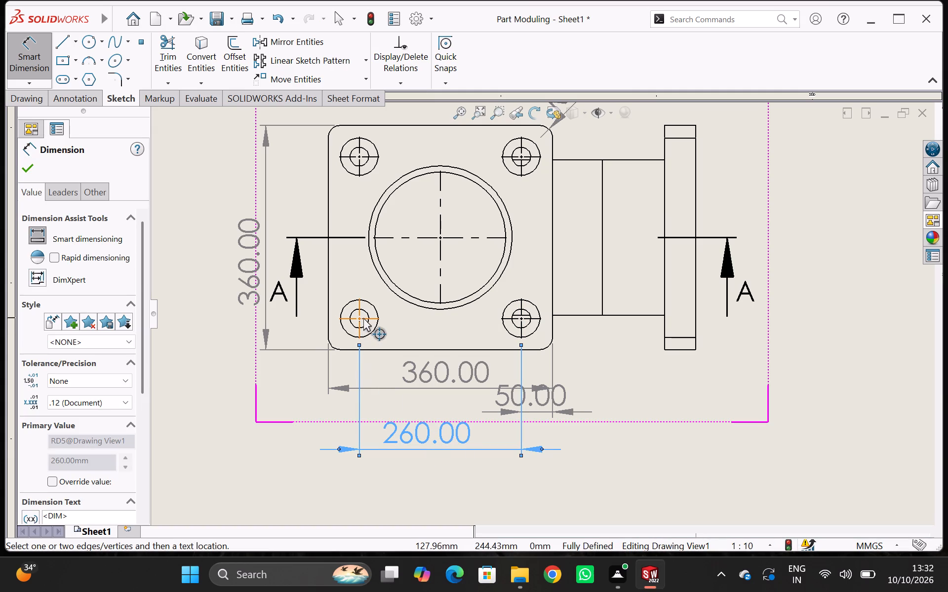
key(Escape)
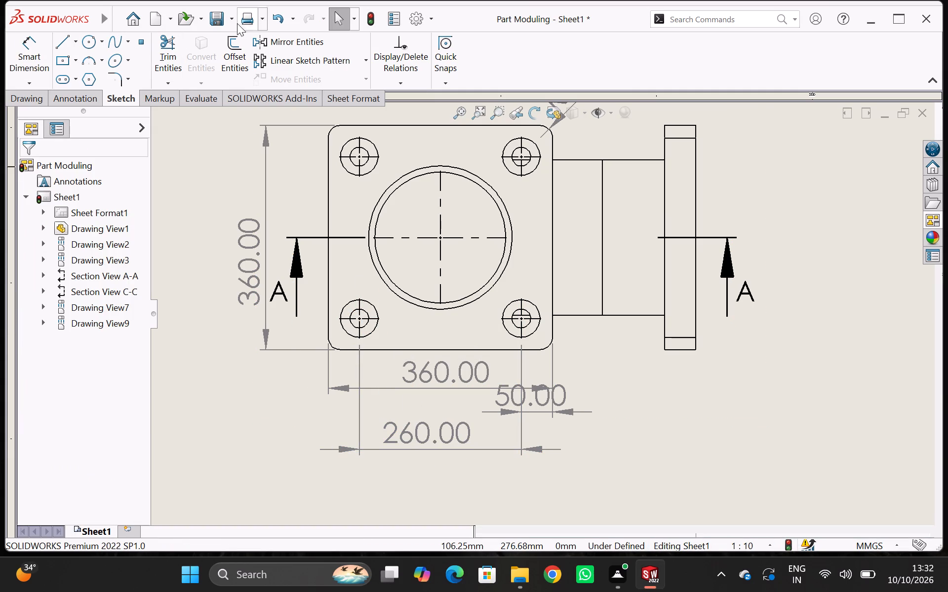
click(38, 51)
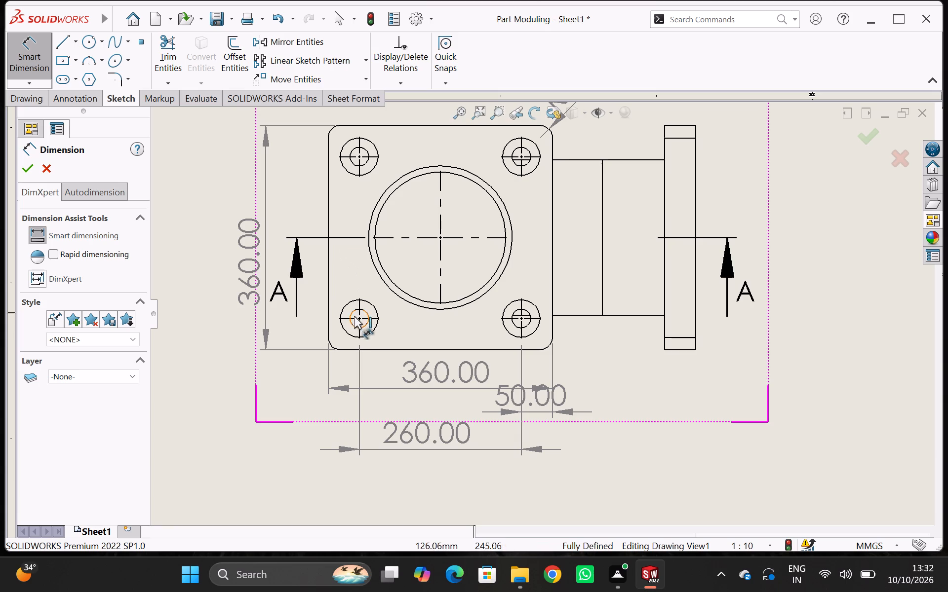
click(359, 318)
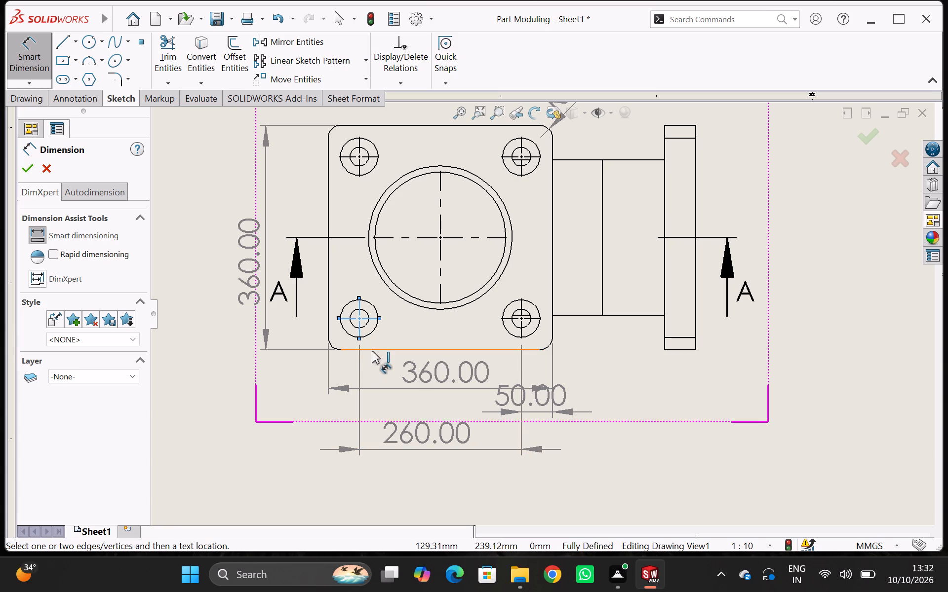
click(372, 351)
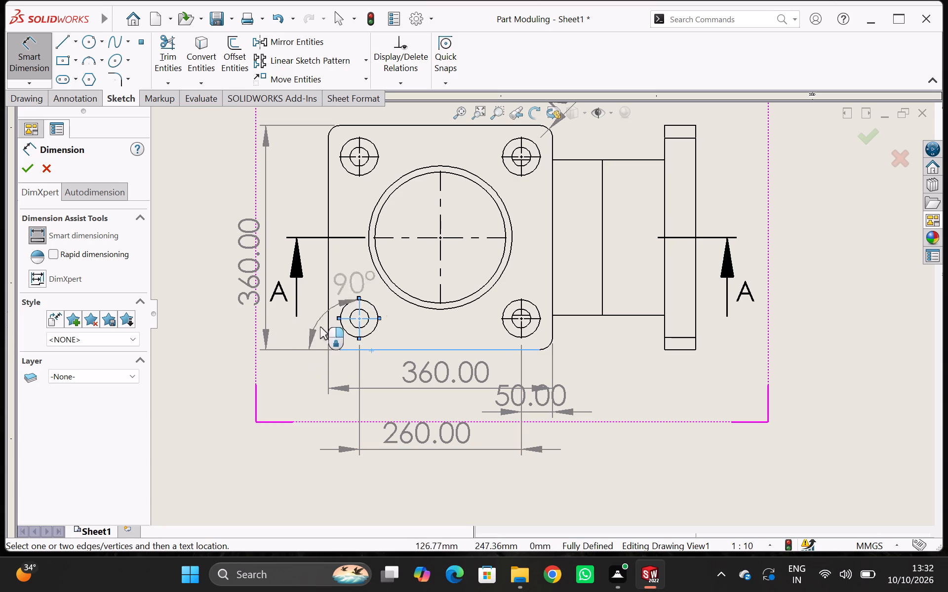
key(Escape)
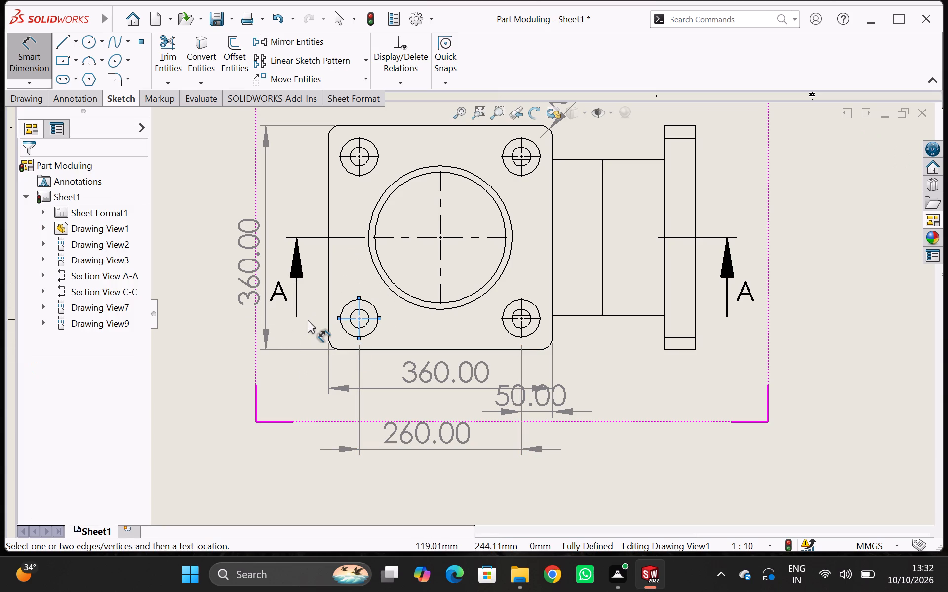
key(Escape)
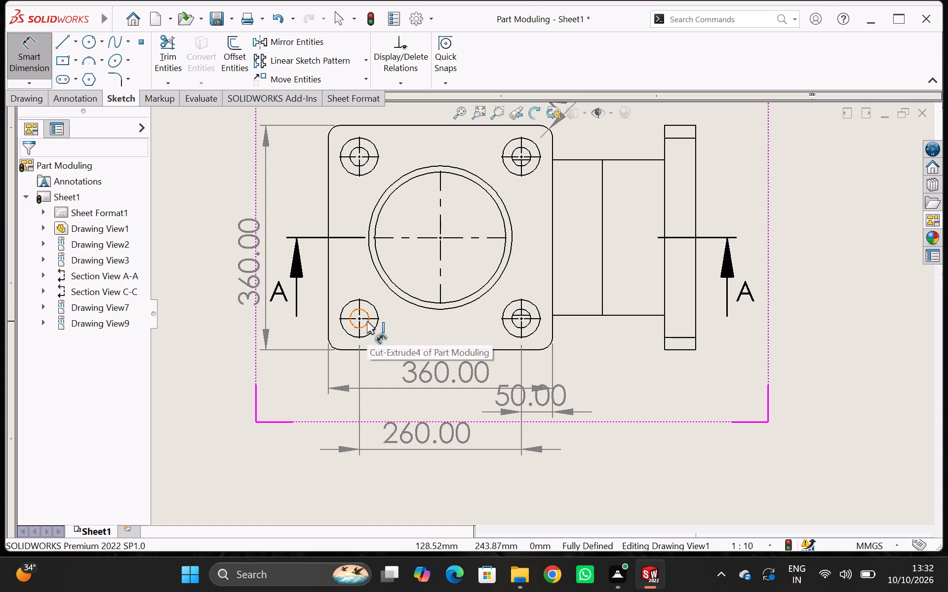
Dimension the lower-left bolt hole centre's vertical offset from the square flange's bottom edge, placing it outside the flange's lower-left corner.
click(366, 319)
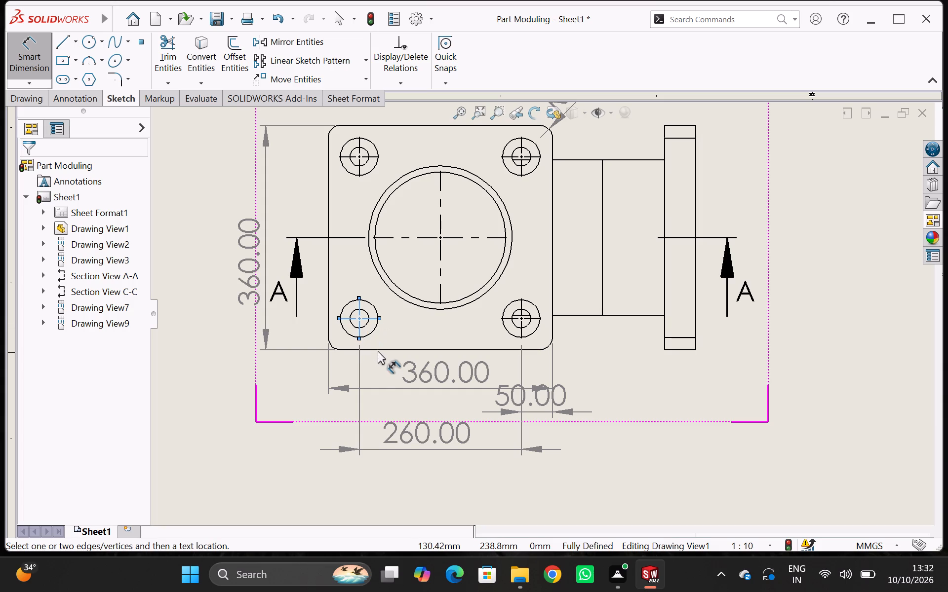
click(377, 349)
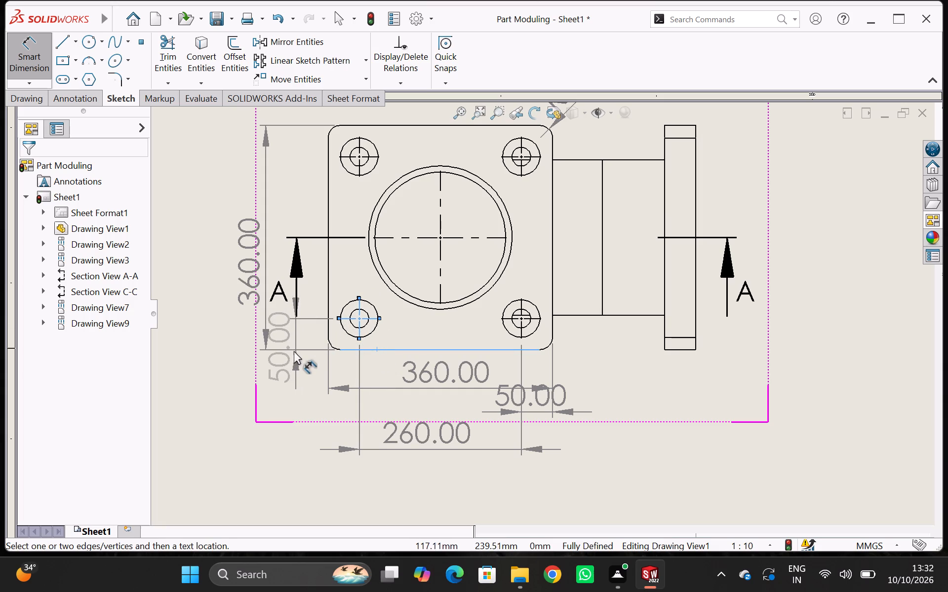
click(306, 374)
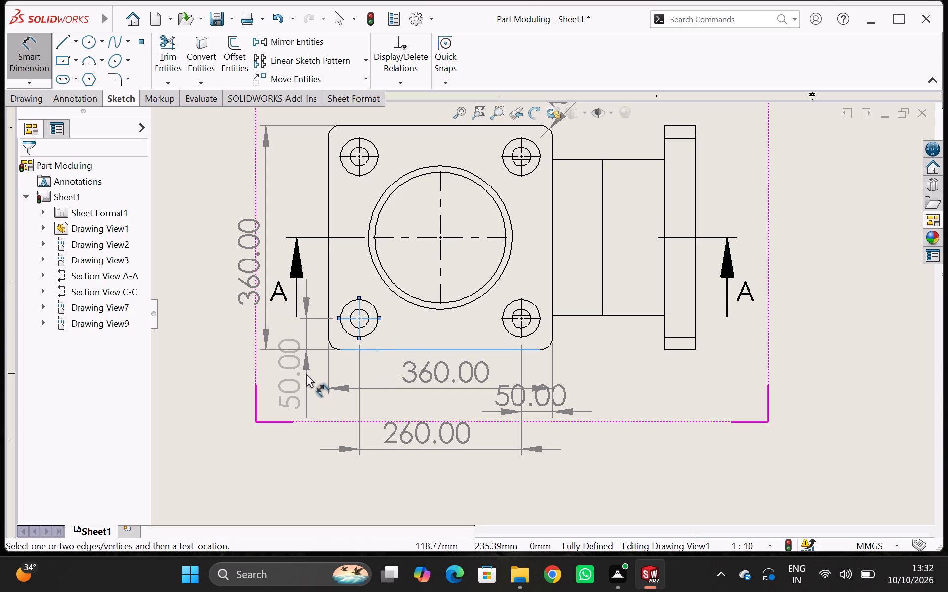
key(Escape)
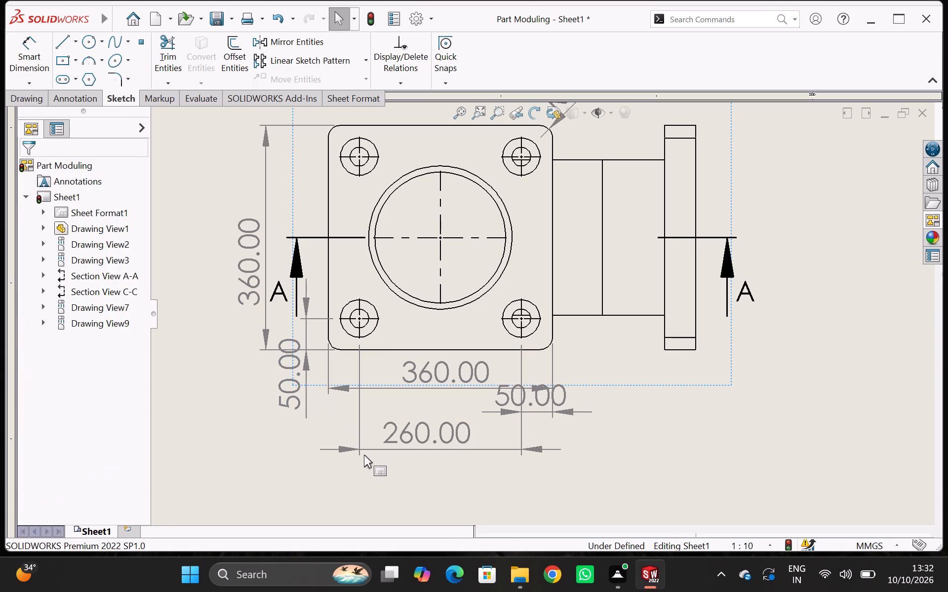
Rearrange the horizontal dimensions so the overall width sits lowest and the bolt hole centre distance sits just below the flange.
scroll(592, 345, down, 2)
scroll(592, 345, up, 4)
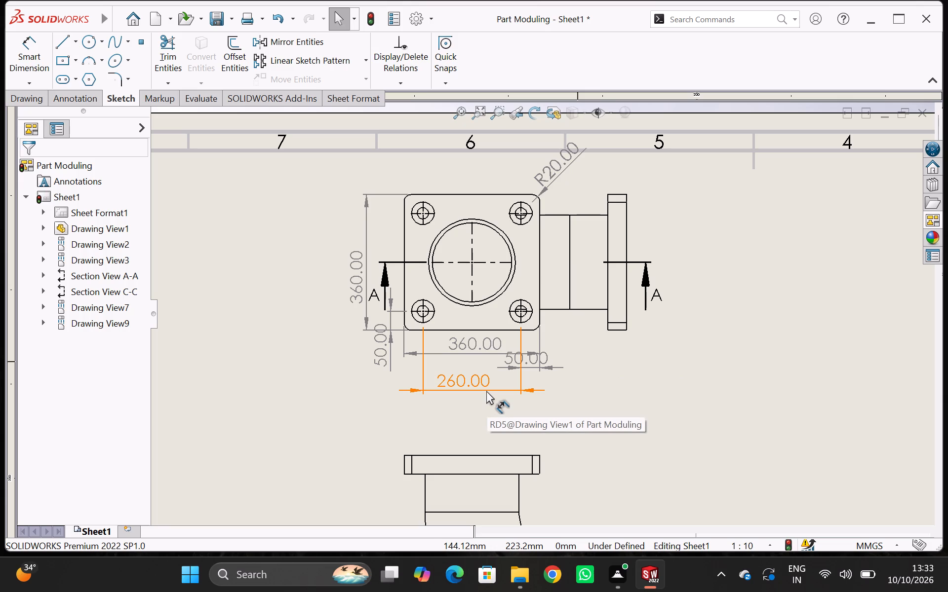
drag(476, 341, 462, 396)
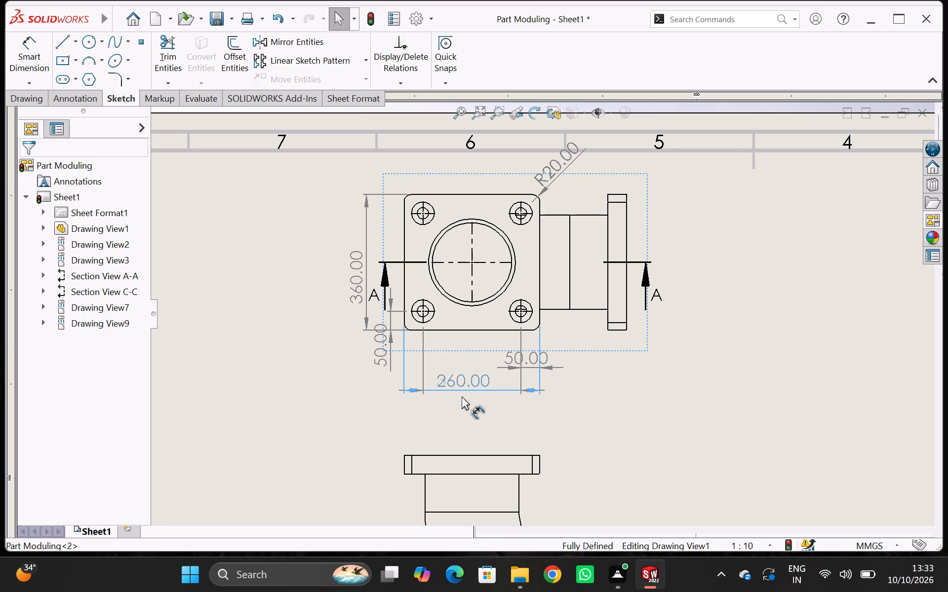
drag(462, 396, 469, 405)
drag(459, 378, 482, 344)
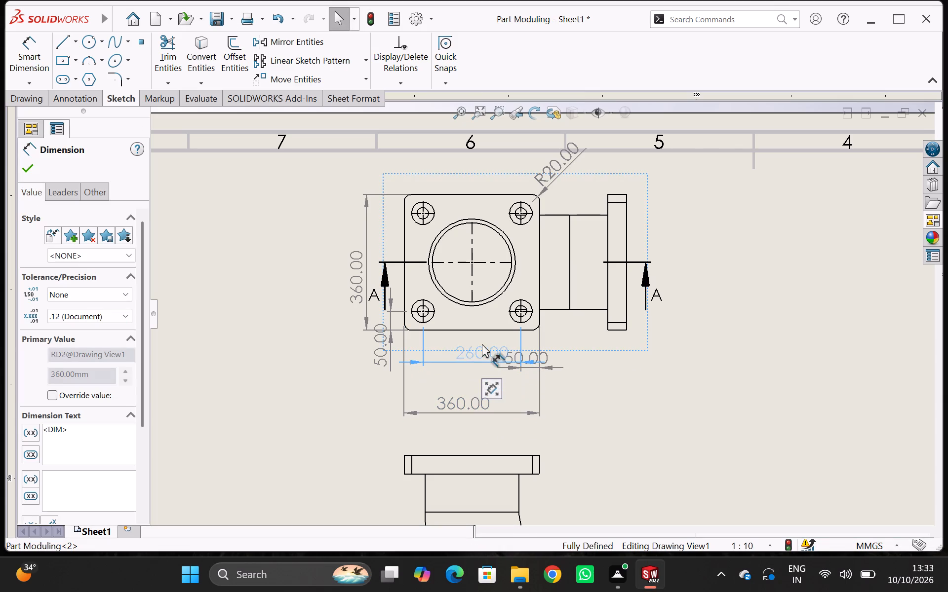
drag(482, 344, 485, 336)
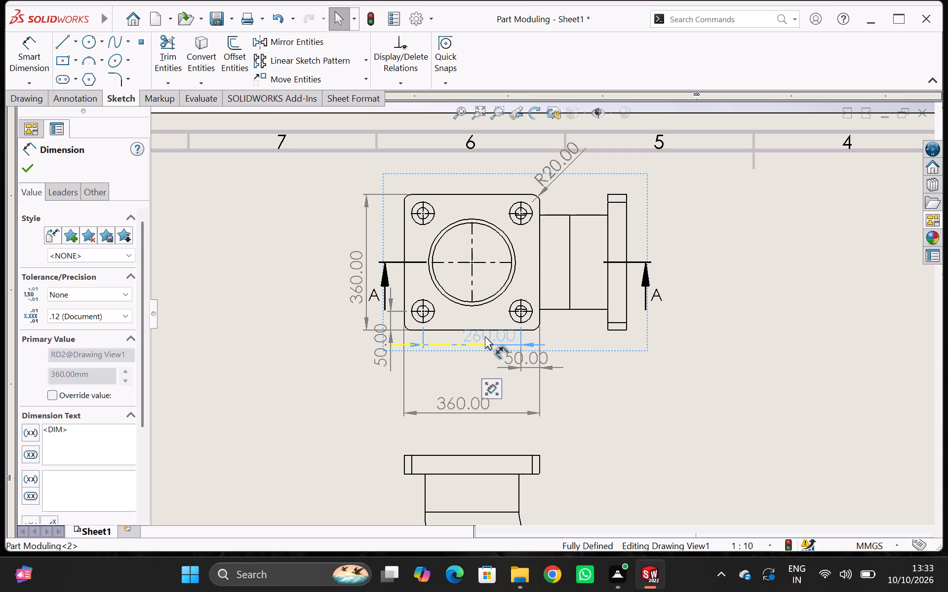
drag(485, 336, 478, 344)
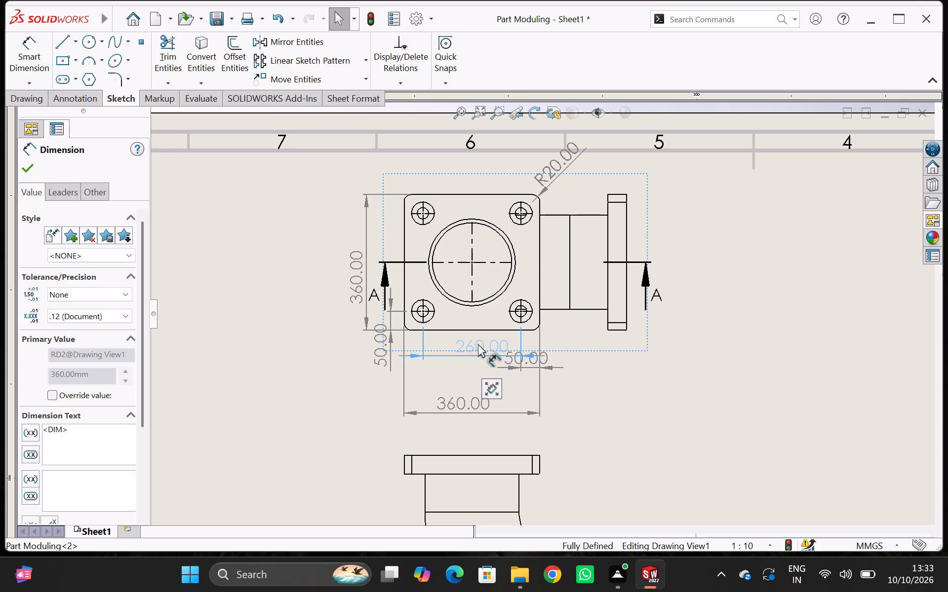
drag(478, 344, 478, 342)
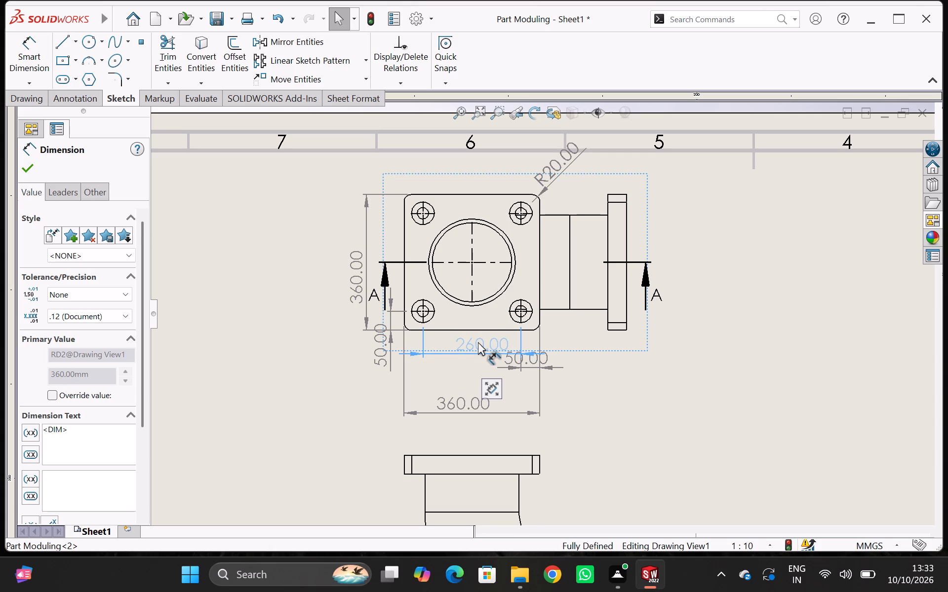
drag(478, 342, 479, 341)
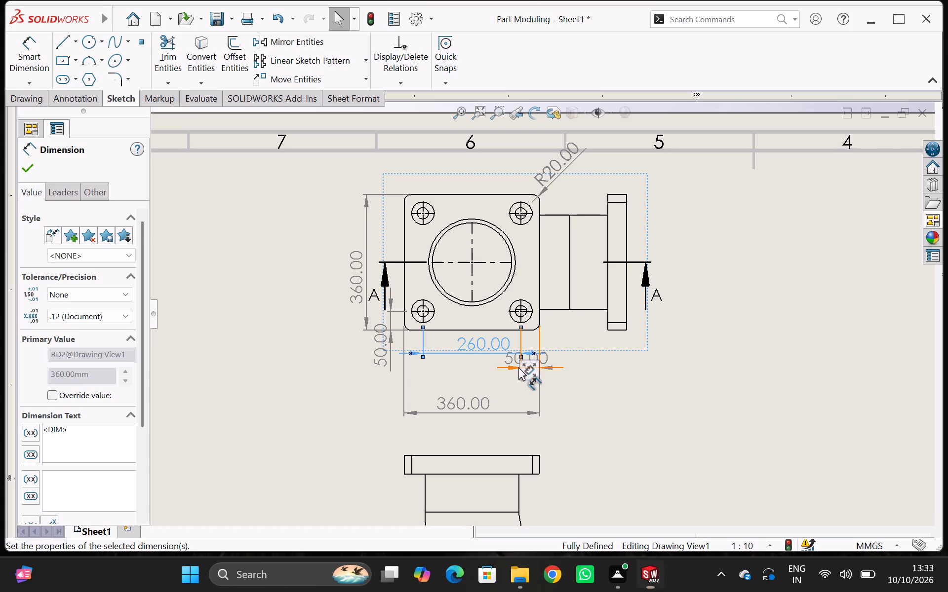
Align the horizontal hole offset dimension beside the hole centre distance, and move the vertical hole offset dimension's text below the flange's lower-left corner.
drag(518, 365, 575, 350)
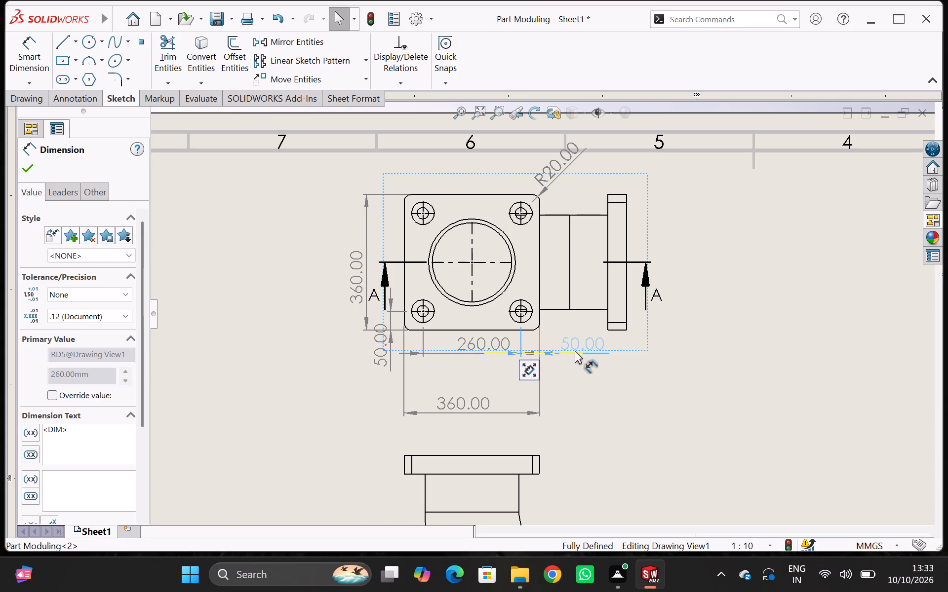
drag(575, 350, 575, 350)
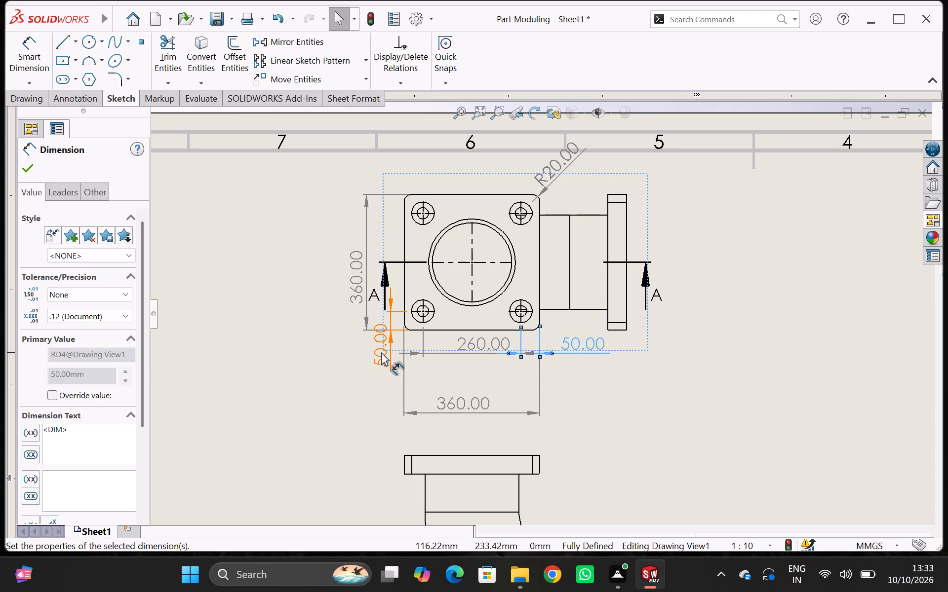
drag(381, 352, 374, 380)
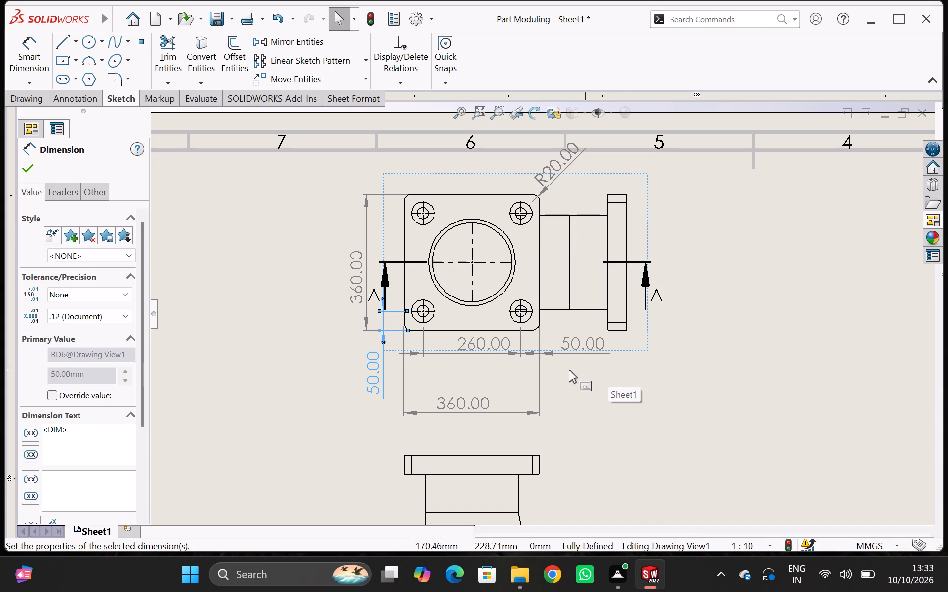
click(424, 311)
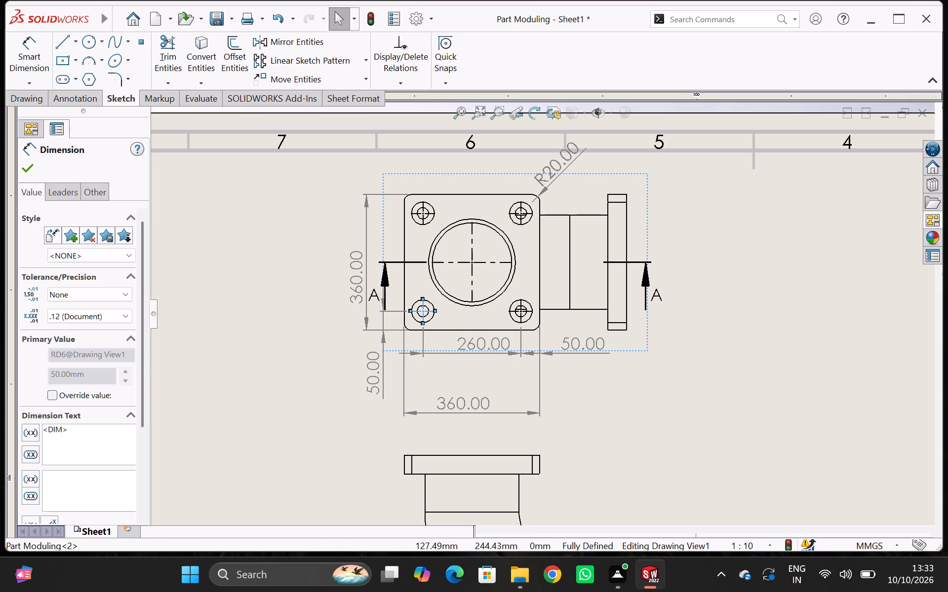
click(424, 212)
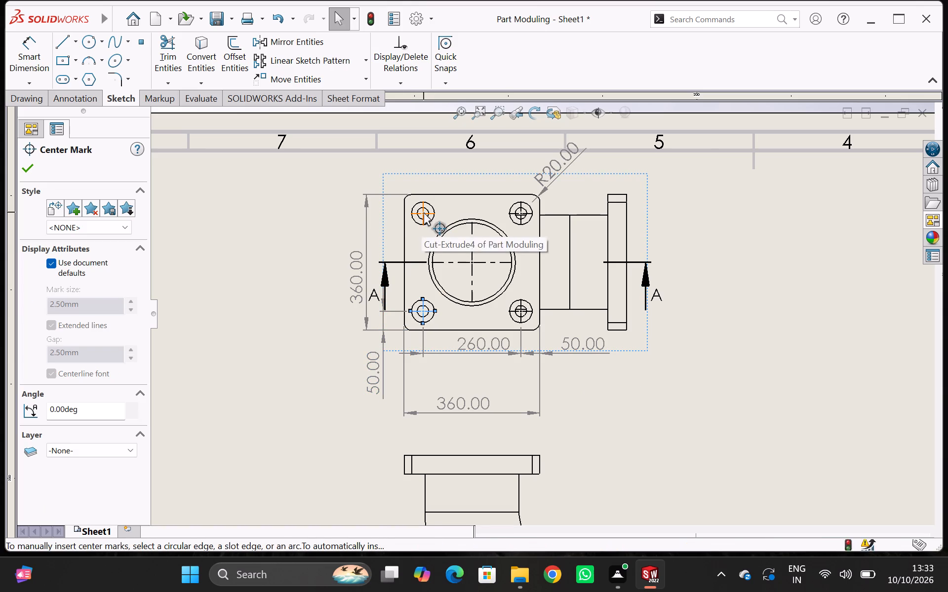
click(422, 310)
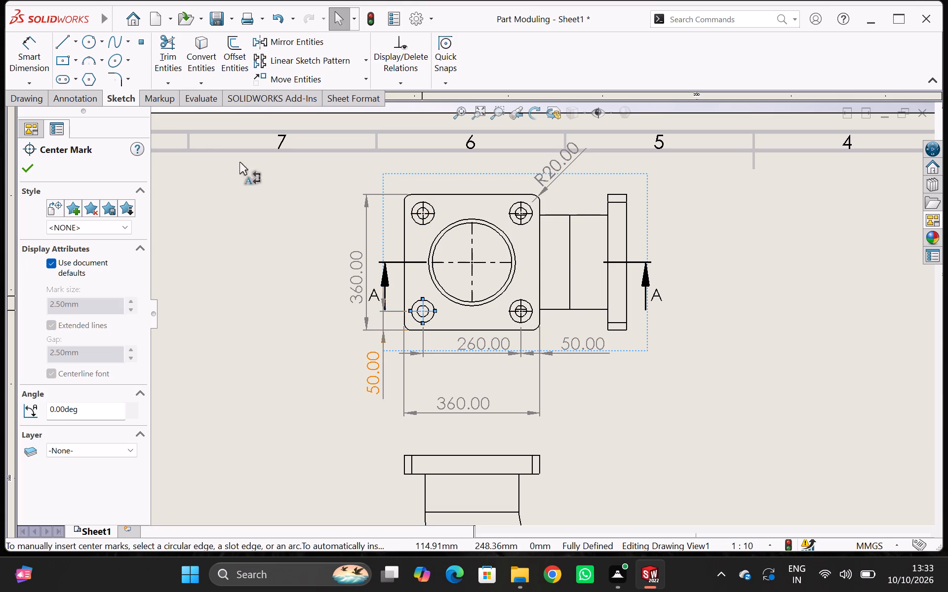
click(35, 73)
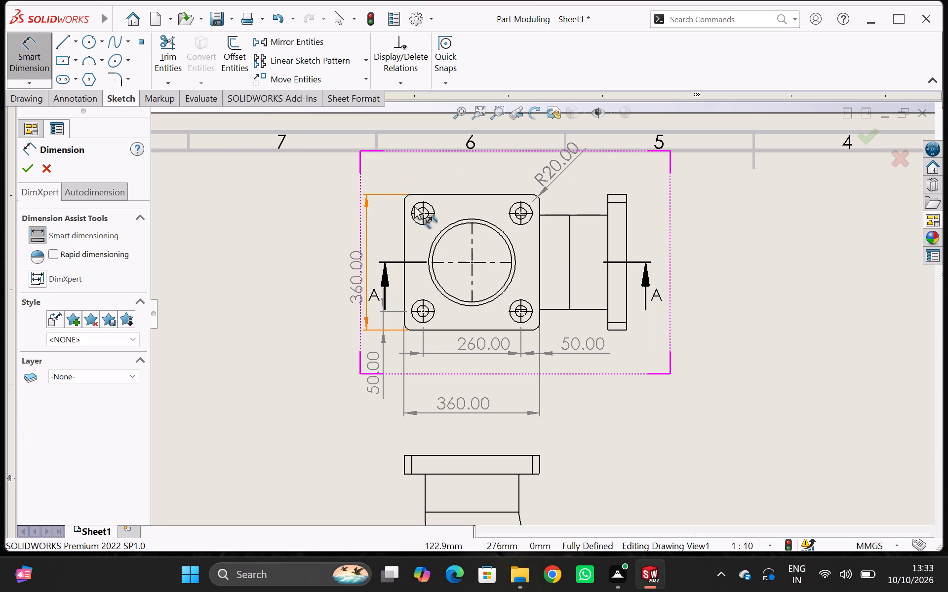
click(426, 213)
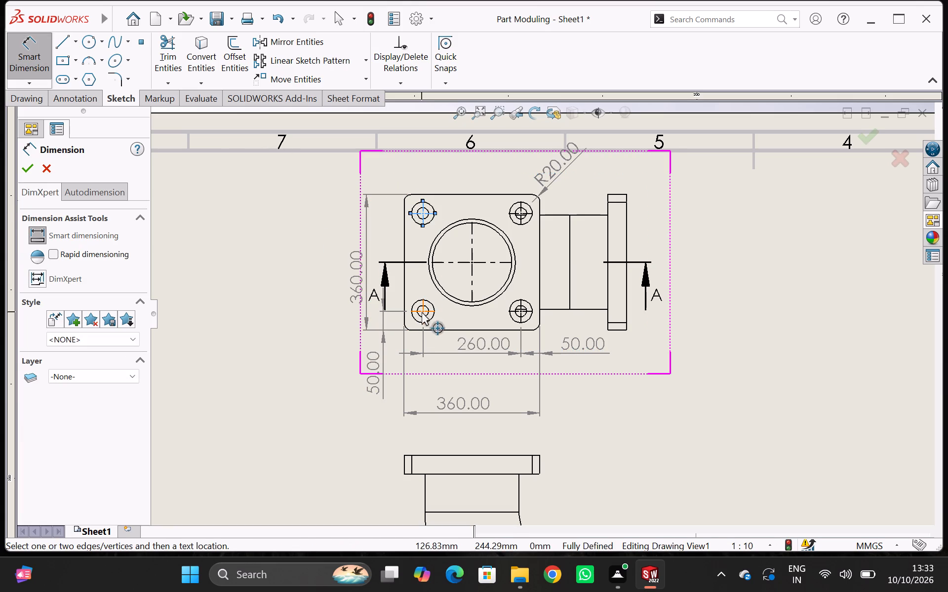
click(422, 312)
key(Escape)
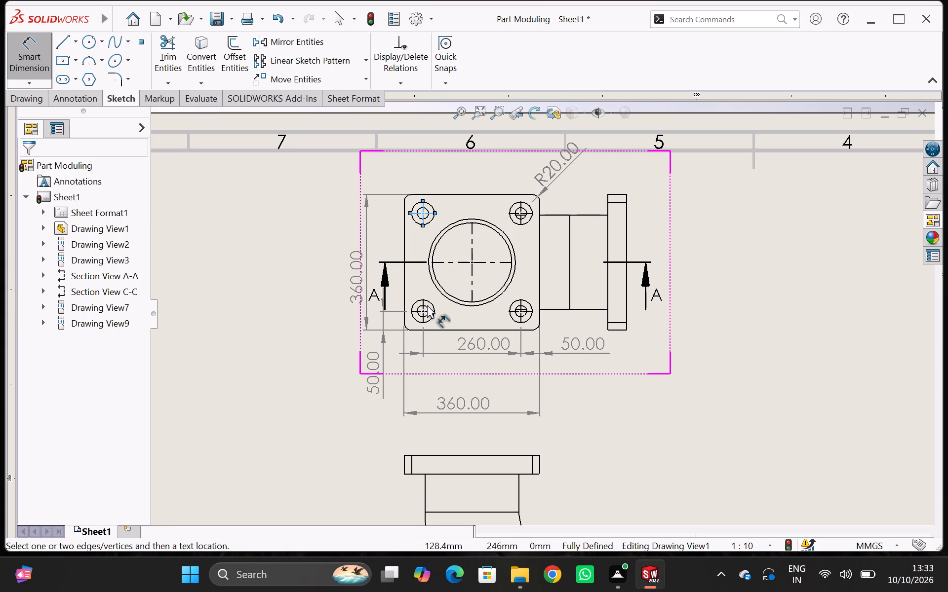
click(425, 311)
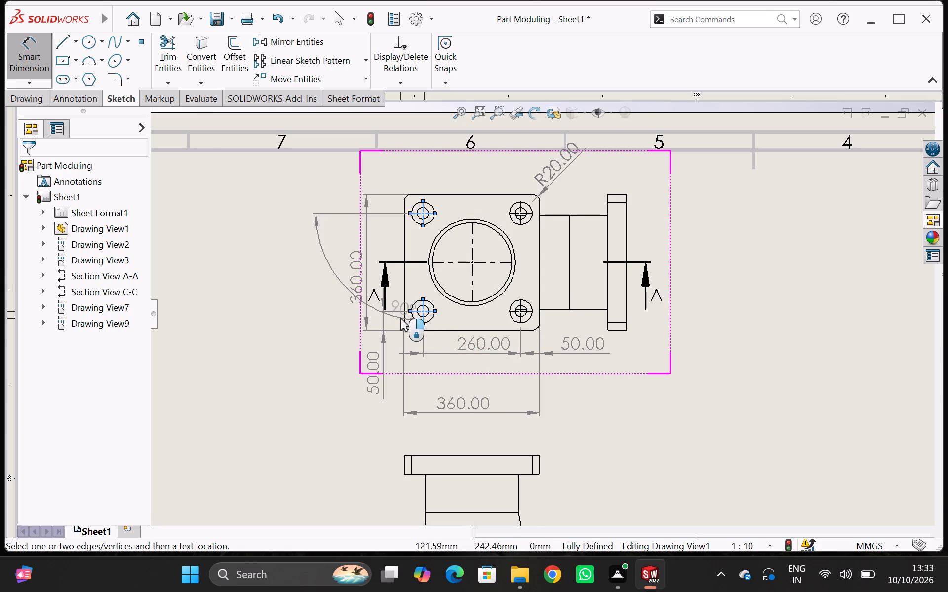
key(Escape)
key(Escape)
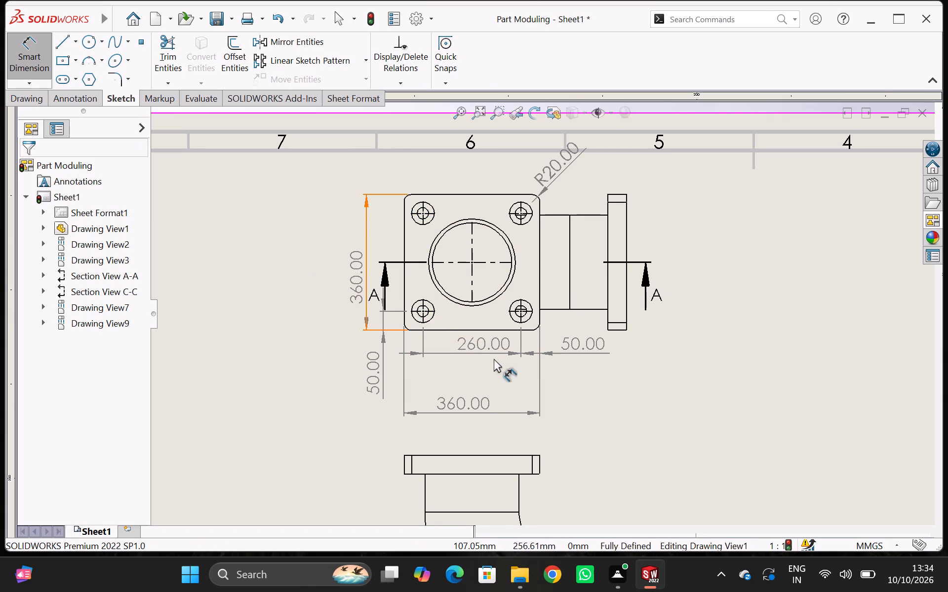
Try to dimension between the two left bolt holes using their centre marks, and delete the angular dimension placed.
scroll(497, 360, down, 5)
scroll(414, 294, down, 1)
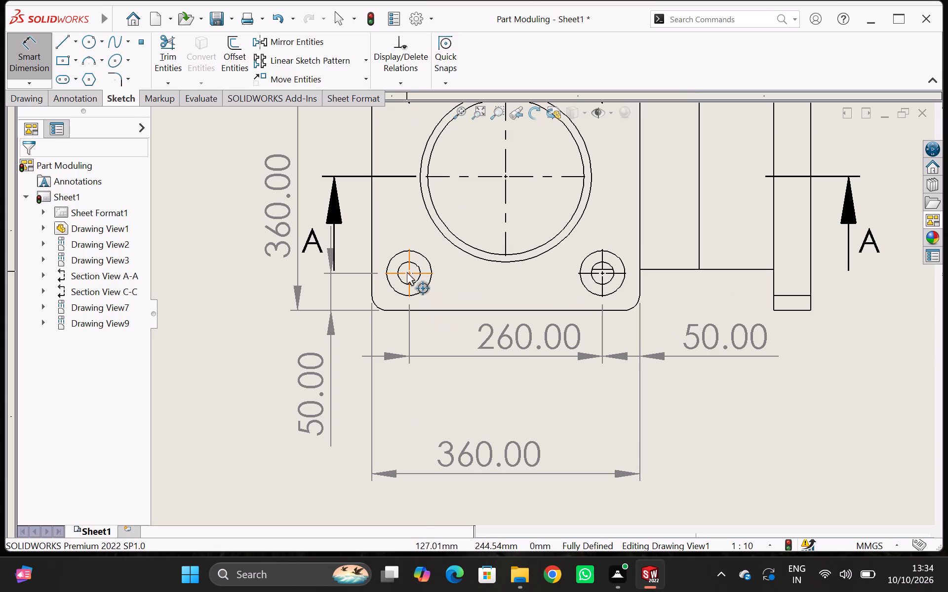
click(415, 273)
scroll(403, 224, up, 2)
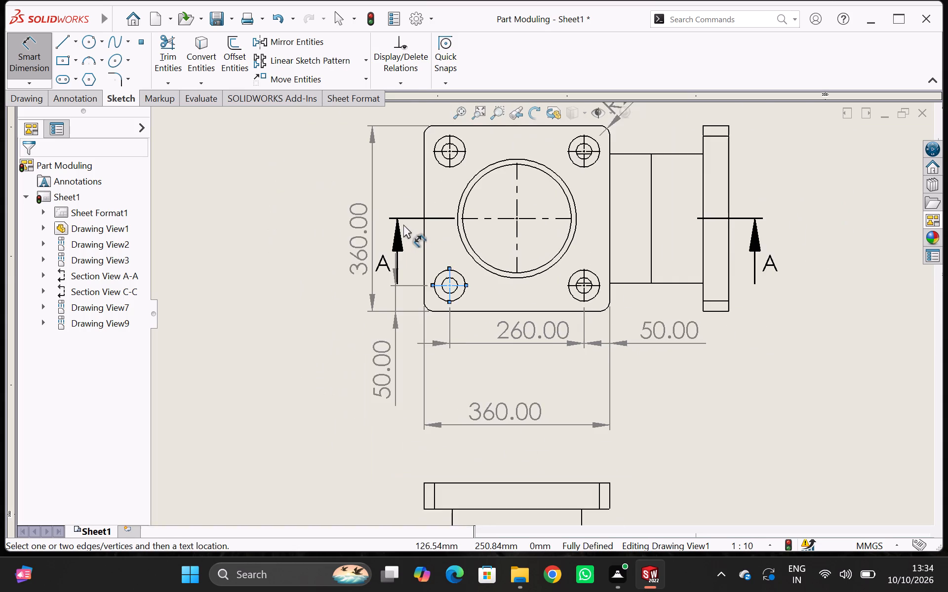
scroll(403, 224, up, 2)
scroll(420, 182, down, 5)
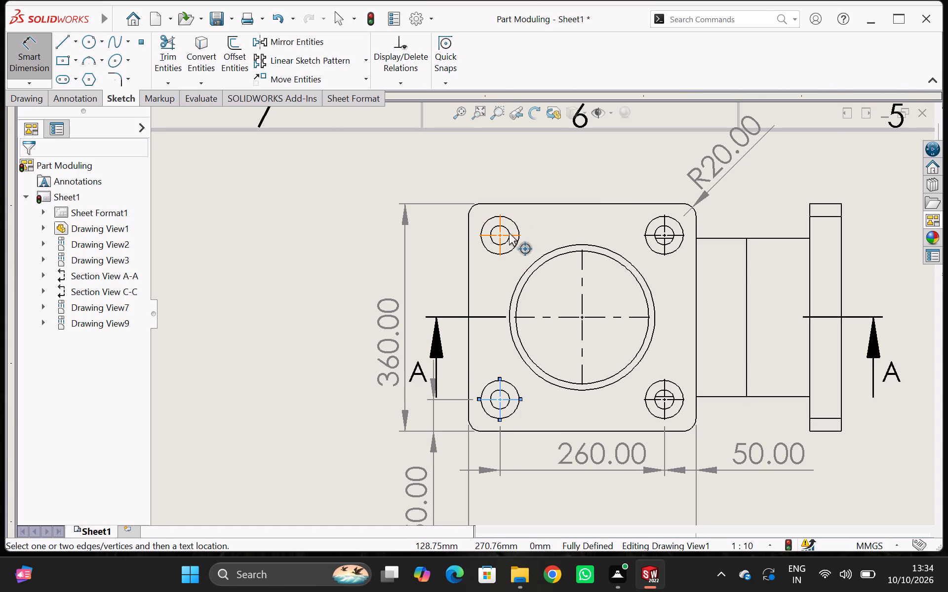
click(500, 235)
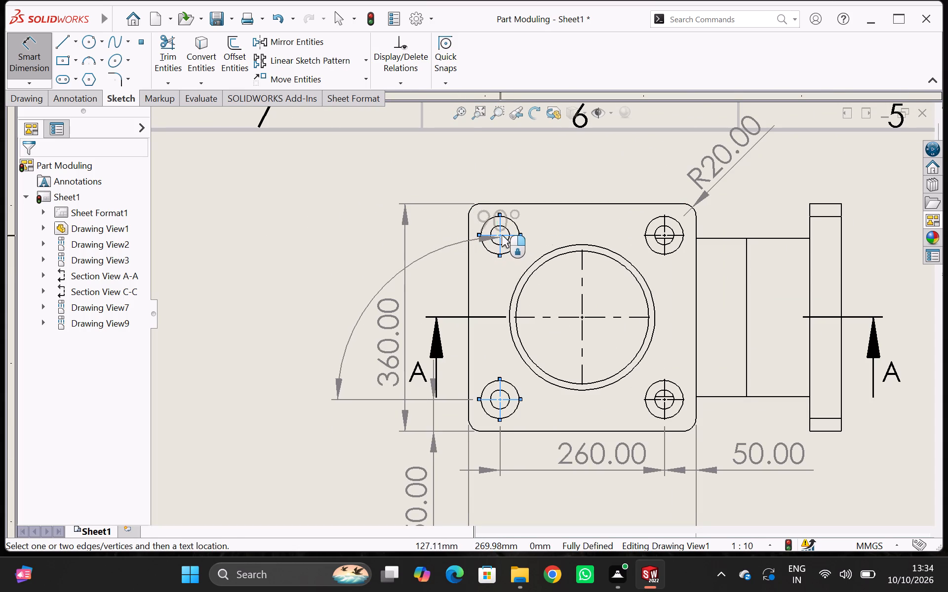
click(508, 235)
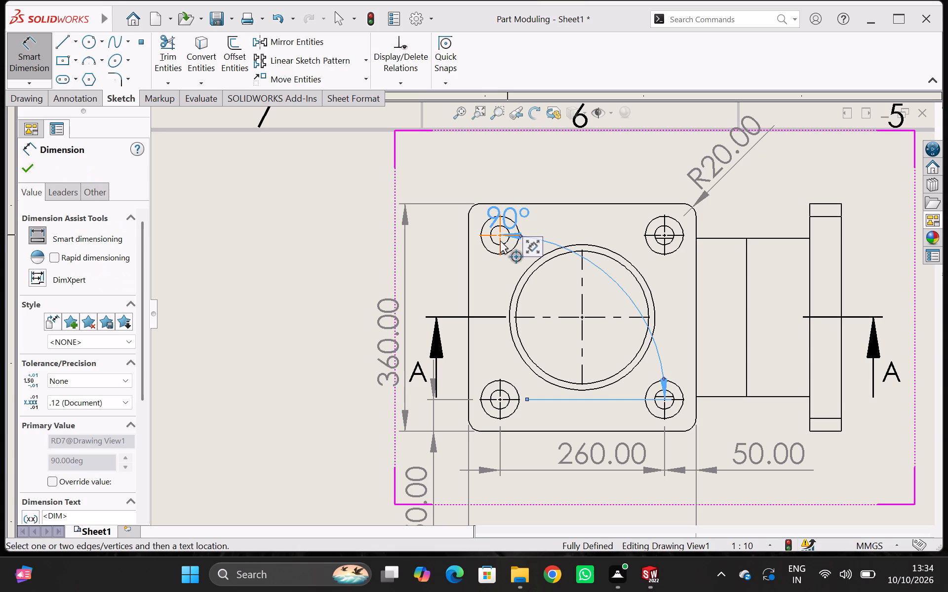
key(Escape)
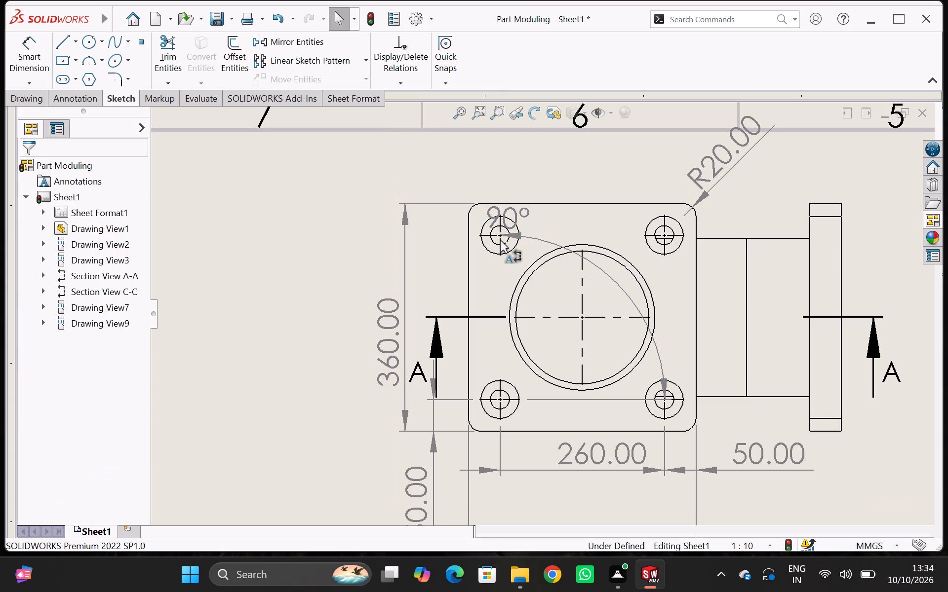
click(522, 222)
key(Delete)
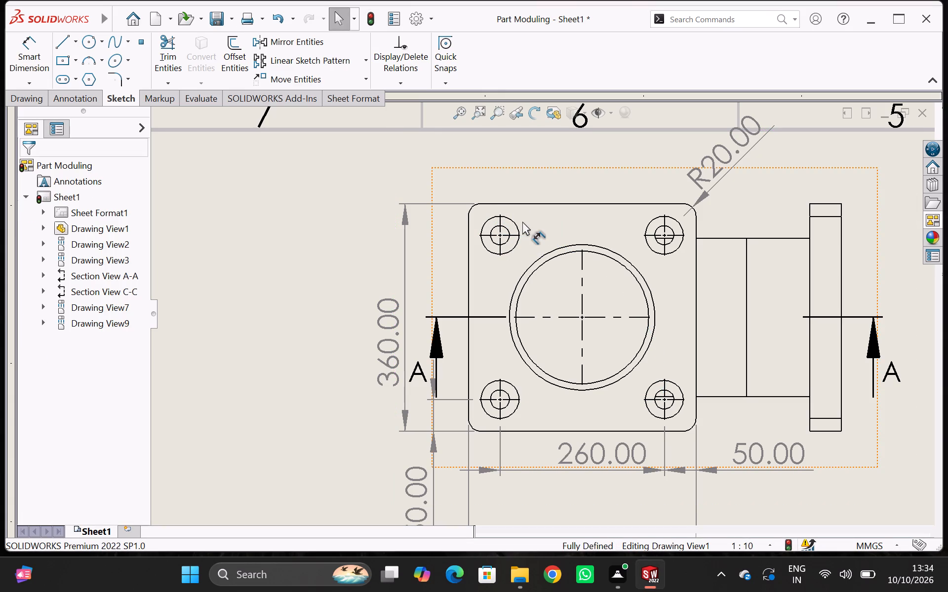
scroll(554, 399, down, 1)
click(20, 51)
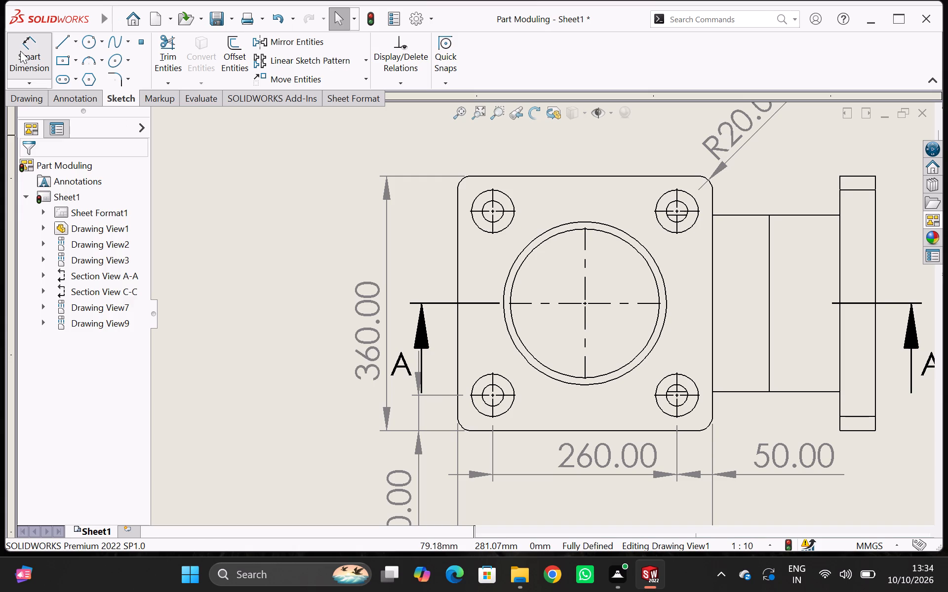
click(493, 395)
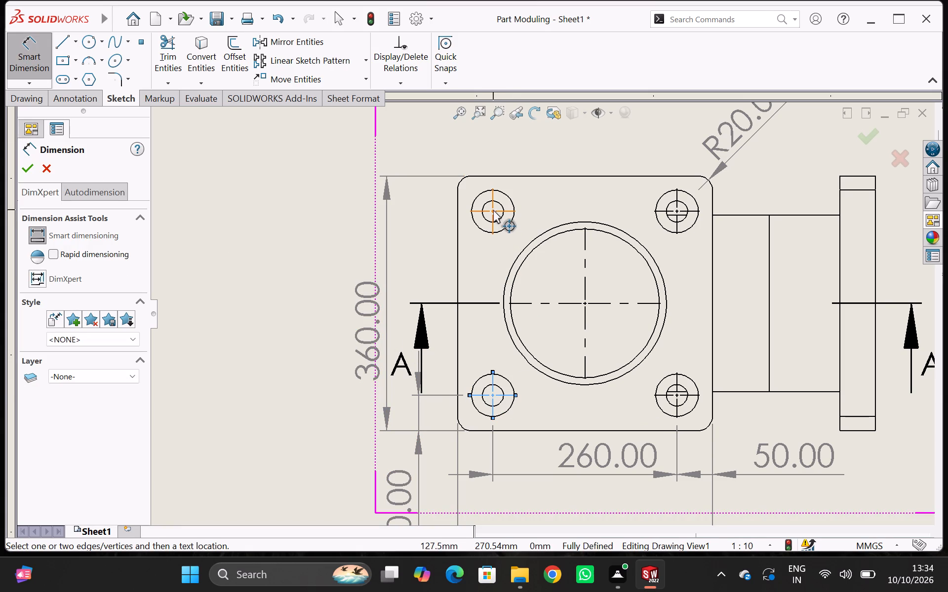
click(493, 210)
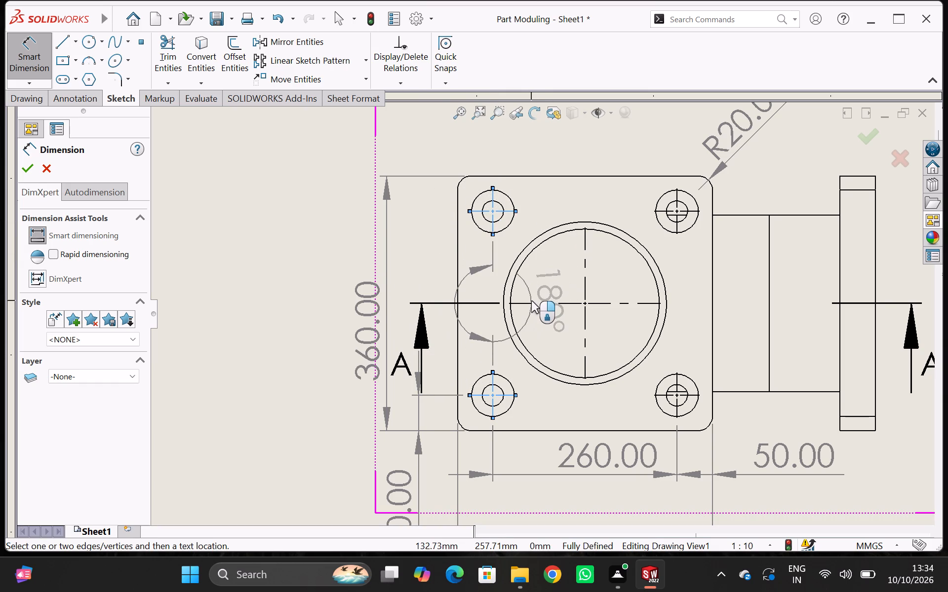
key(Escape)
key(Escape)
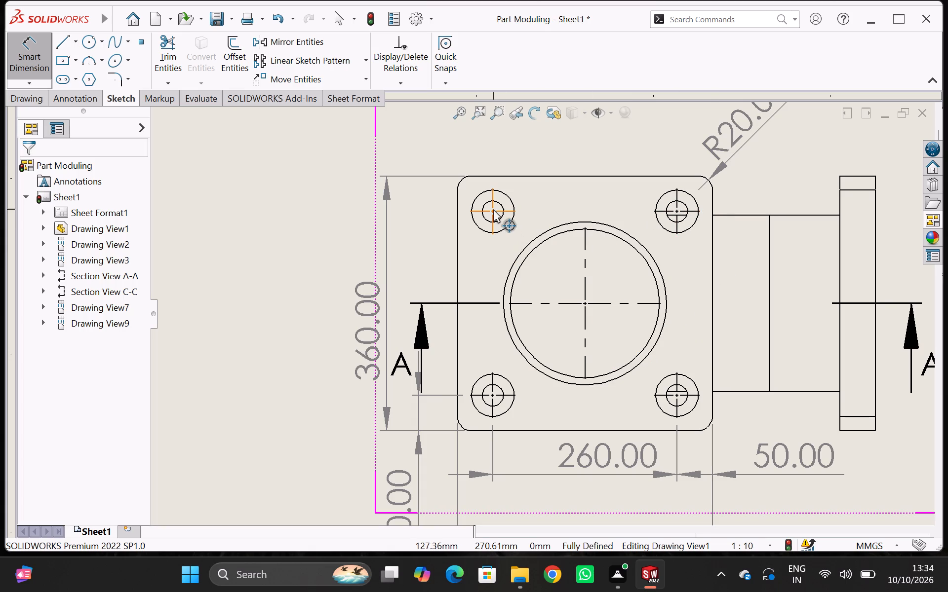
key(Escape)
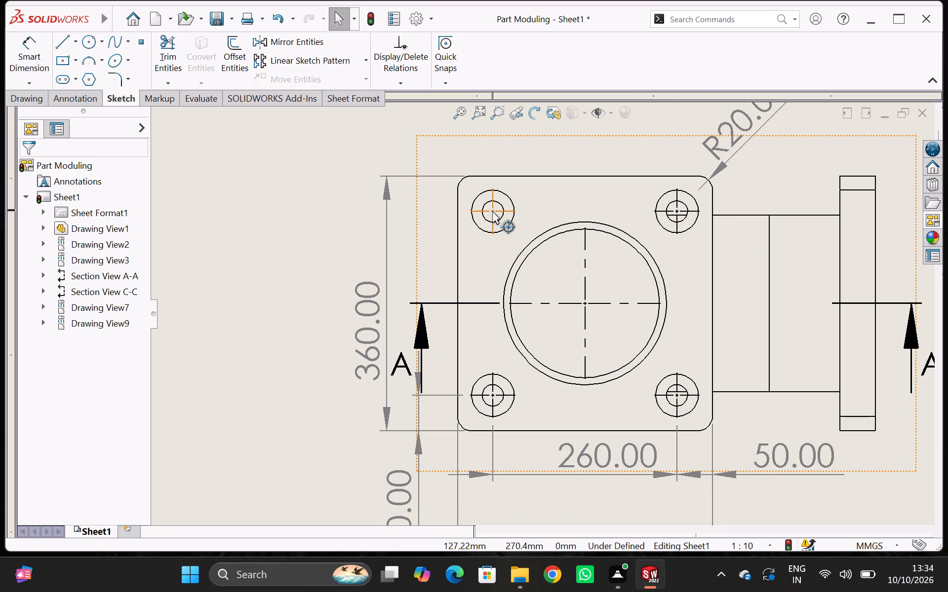
Dimension the vertical distance between the two left bolt hole centres in the top view, placing it just outside the square flange's left edge.
click(11, 56)
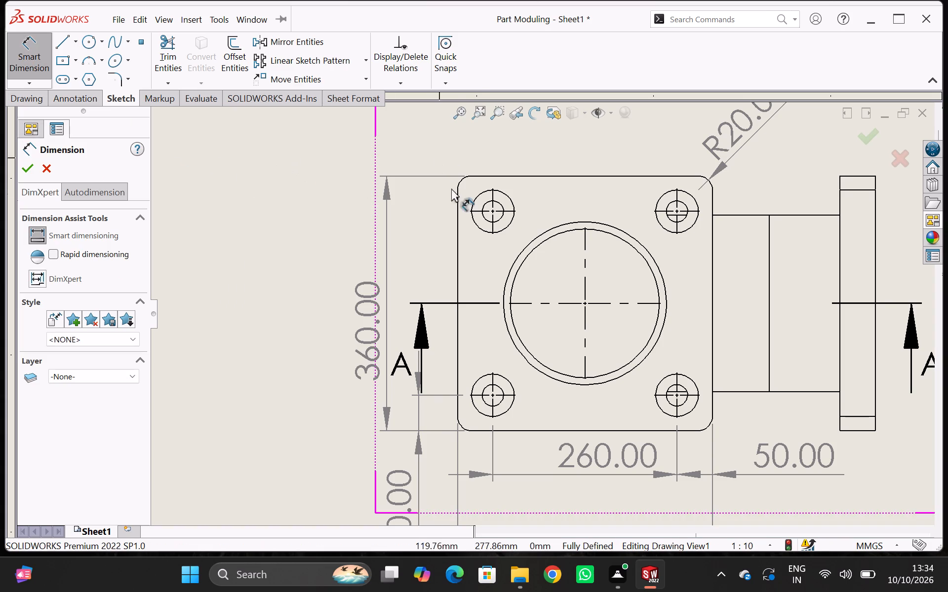
scroll(493, 209, down, 6)
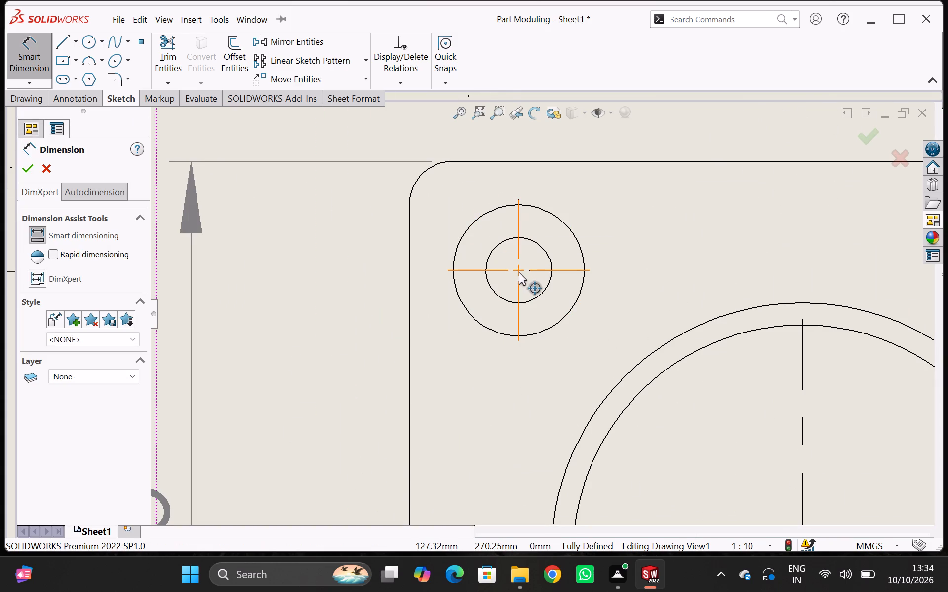
click(500, 270)
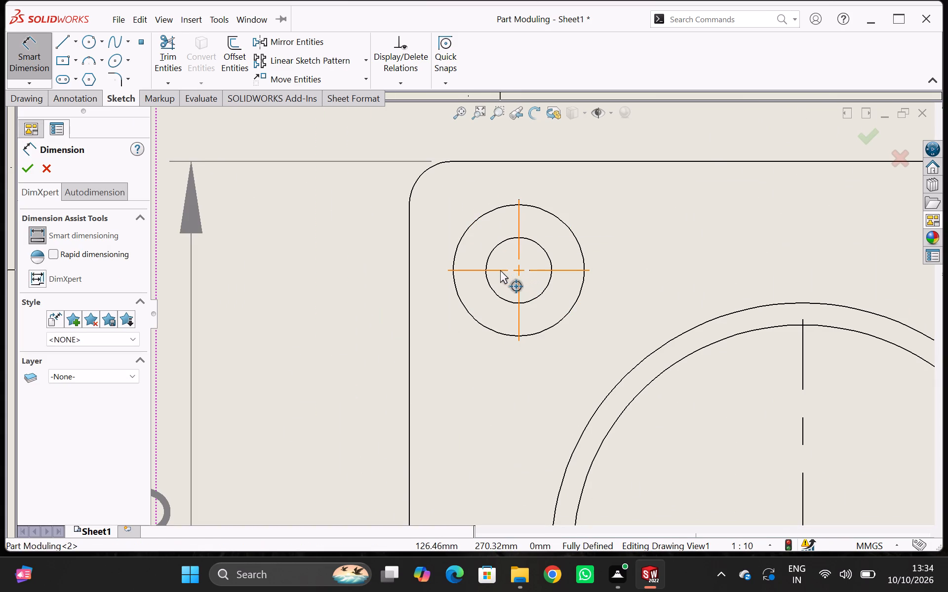
scroll(517, 306, down, 4)
scroll(517, 306, up, 9)
scroll(547, 424, down, 2)
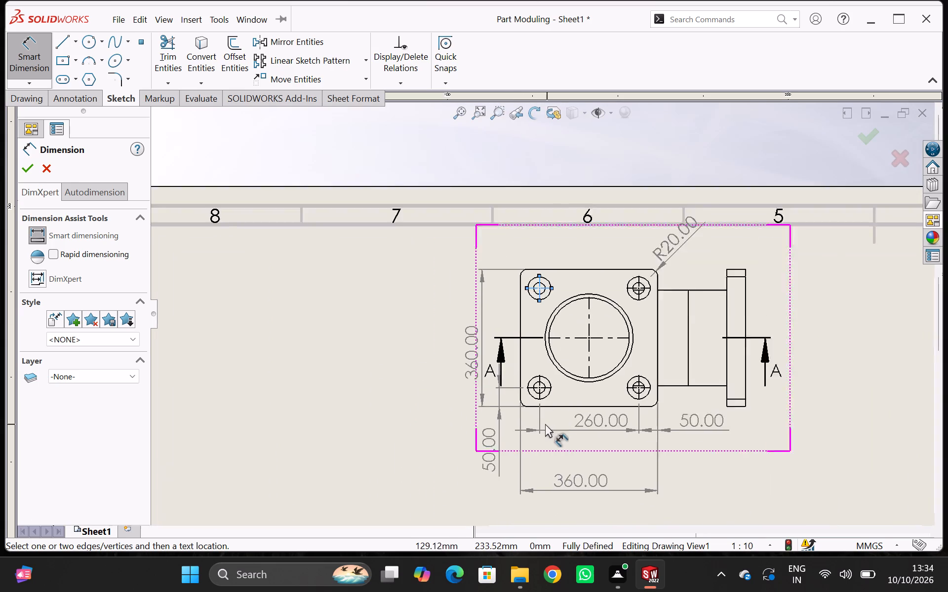
scroll(545, 424, down, 8)
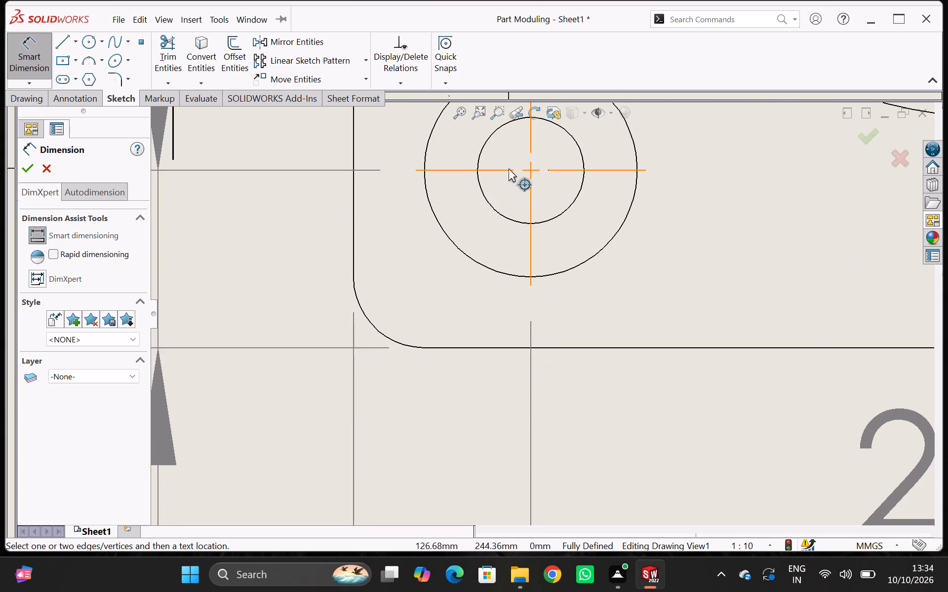
click(509, 168)
scroll(509, 168, down, 2)
scroll(509, 168, up, 9)
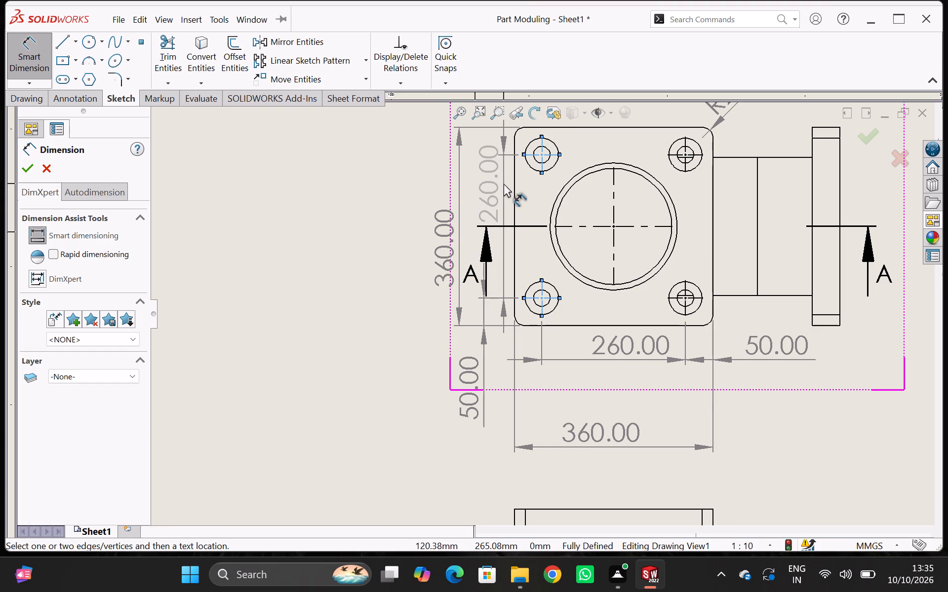
click(503, 179)
Dimension the upper flange's thickness in the projected view below the top view, placing it beside the flange's right end.
scroll(597, 412, down, 3)
scroll(597, 412, up, 4)
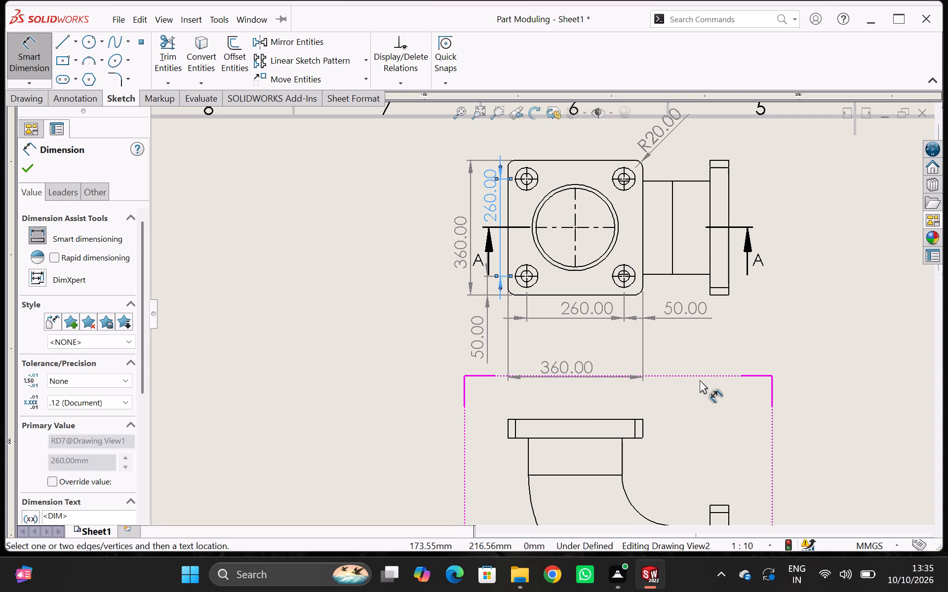
scroll(700, 370, down, 1)
scroll(700, 370, up, 2)
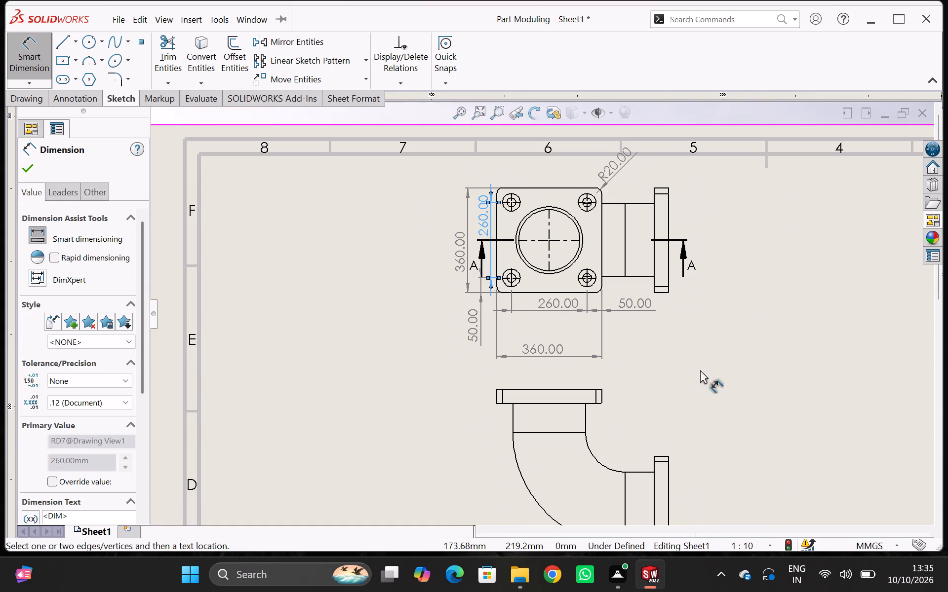
scroll(637, 393, down, 1)
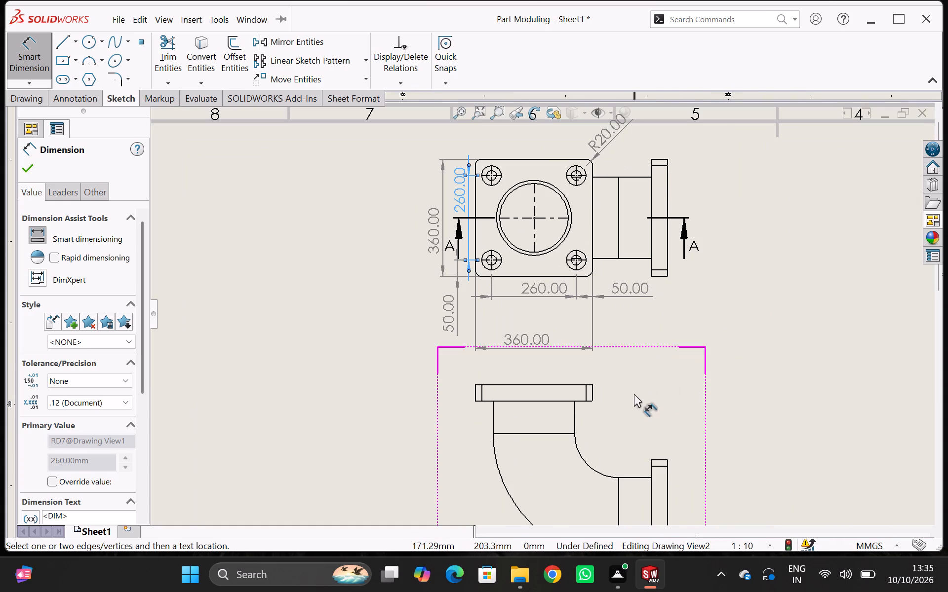
scroll(634, 394, down, 1)
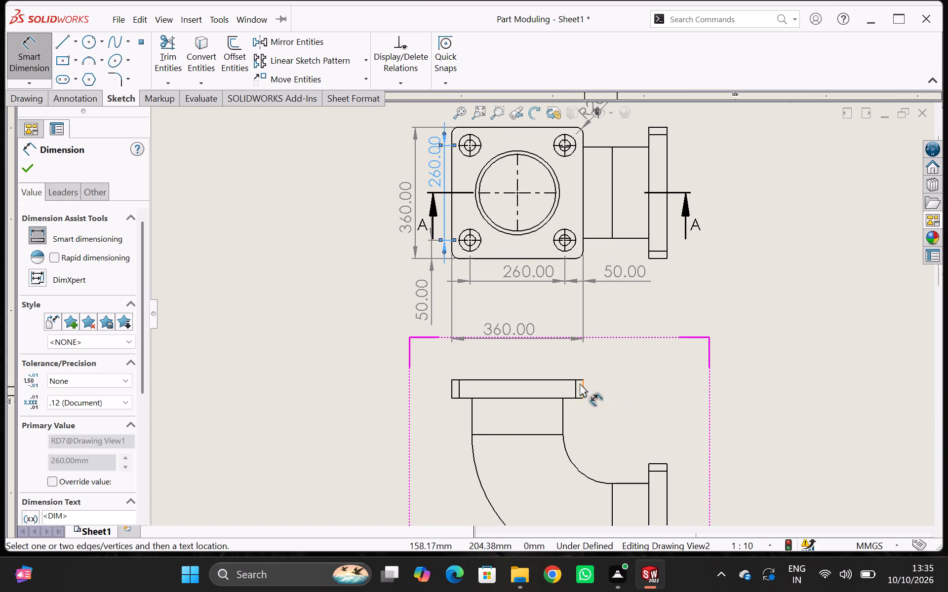
click(584, 388)
click(613, 391)
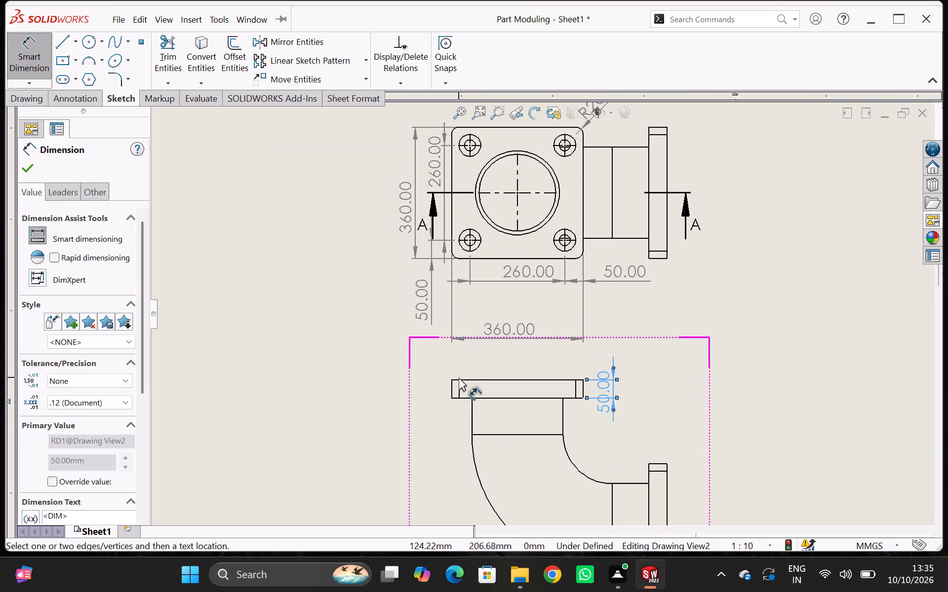
Dimension the vertical distance from the upper flange's top face to the start of the pipe bend, placing it left of the projected view.
click(492, 381)
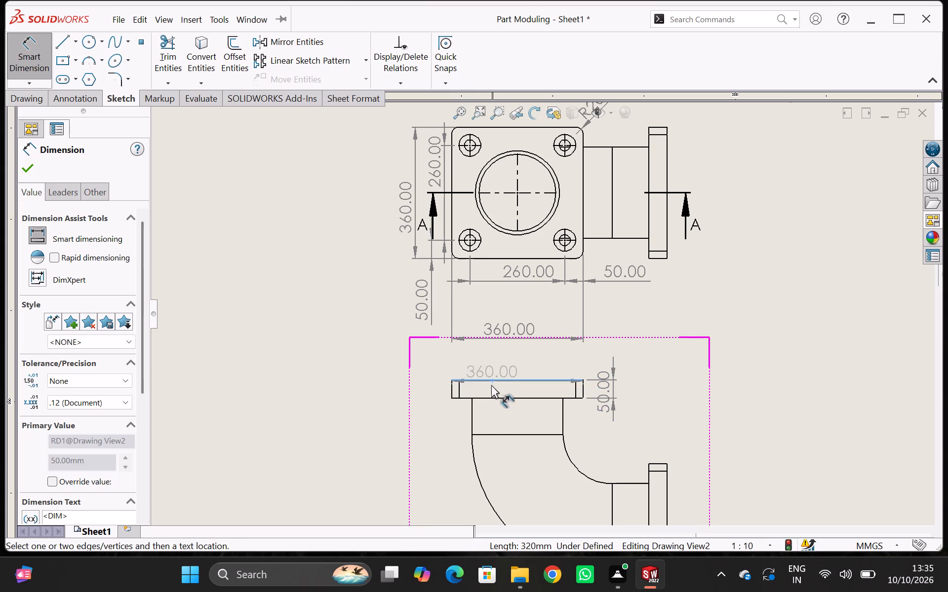
click(485, 435)
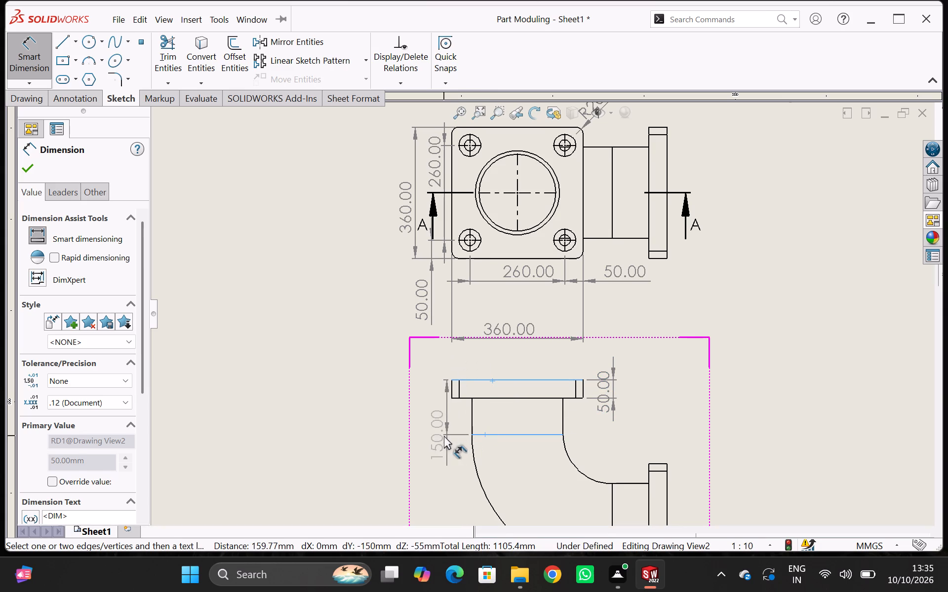
click(443, 436)
scroll(496, 459, down, 1)
scroll(496, 459, up, 1)
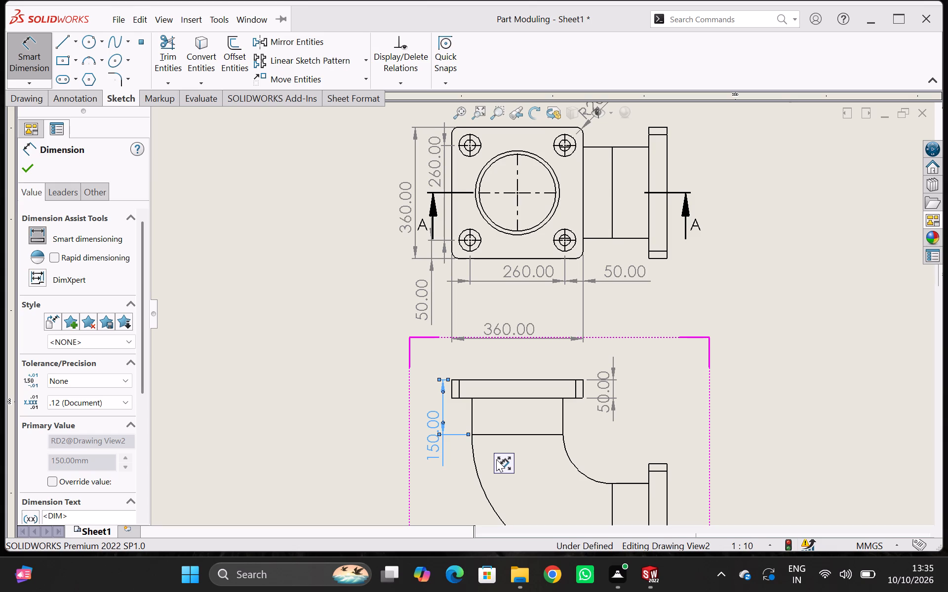
scroll(523, 466, down, 2)
scroll(551, 474, up, 3)
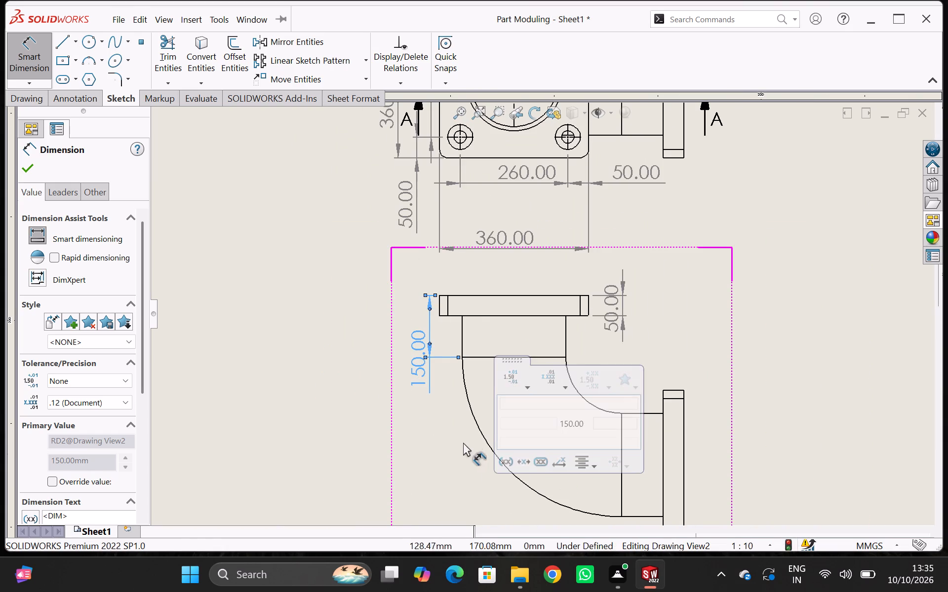
click(459, 435)
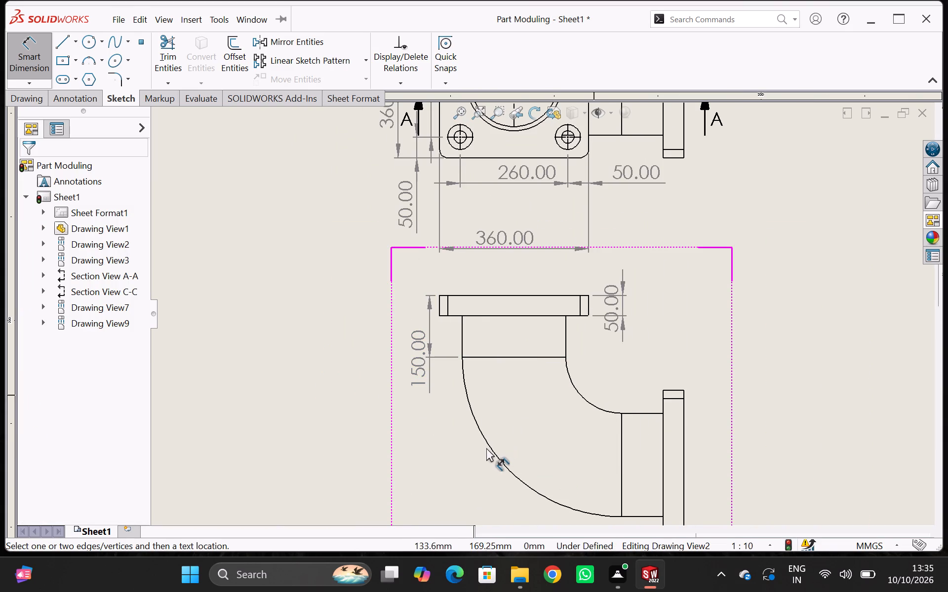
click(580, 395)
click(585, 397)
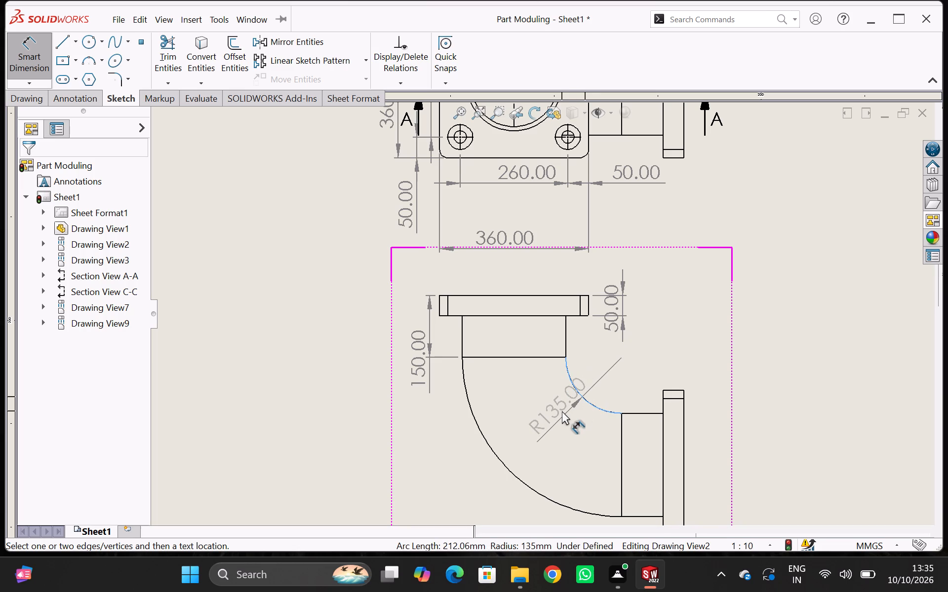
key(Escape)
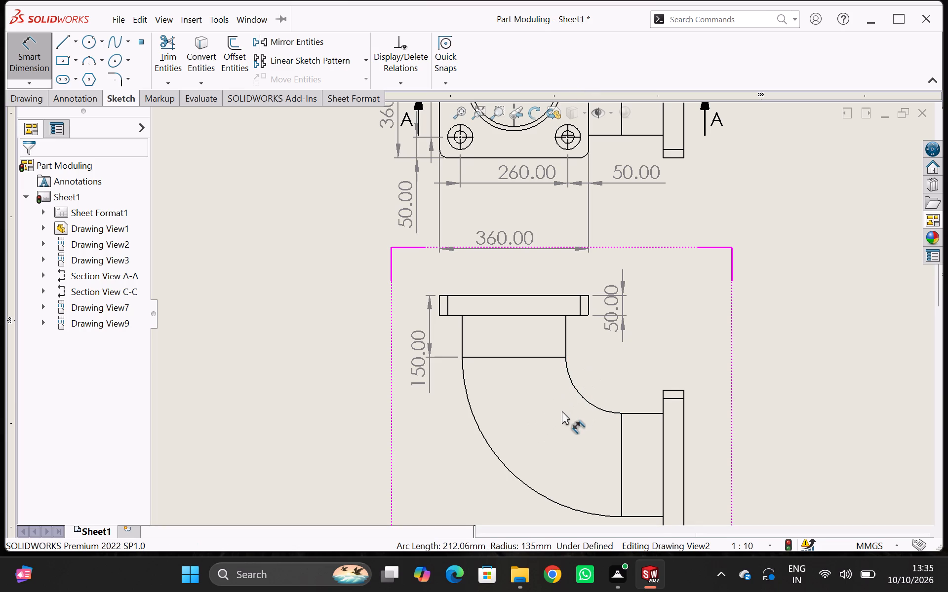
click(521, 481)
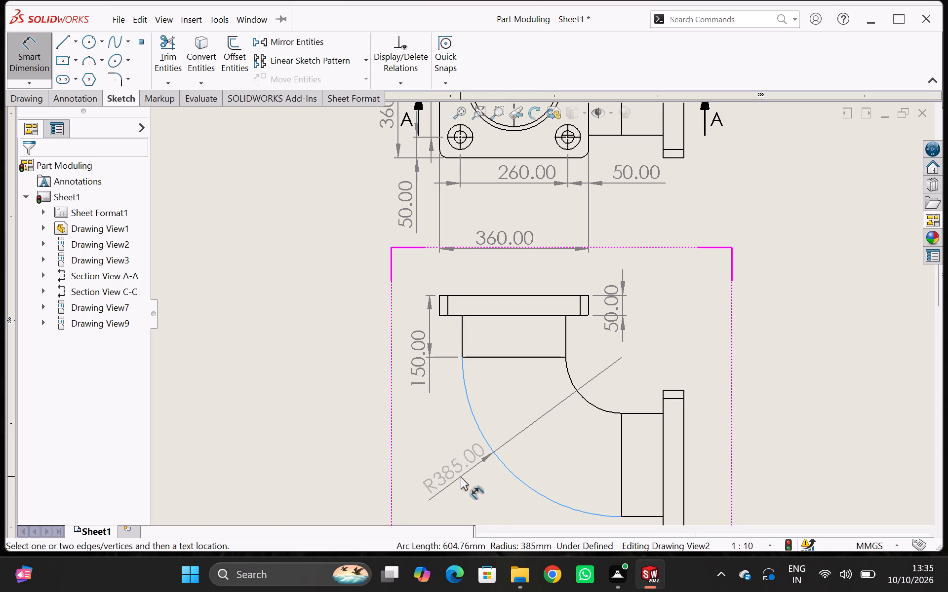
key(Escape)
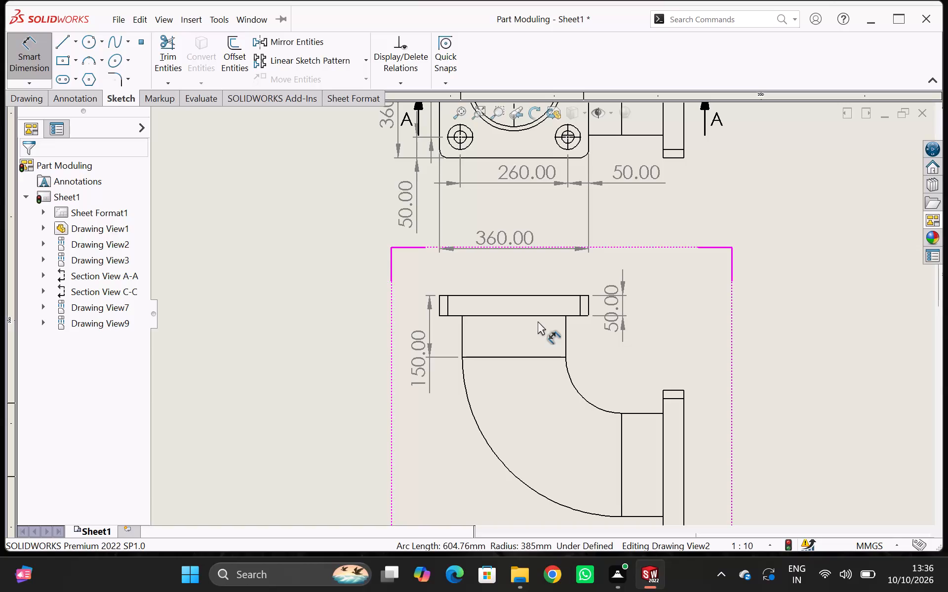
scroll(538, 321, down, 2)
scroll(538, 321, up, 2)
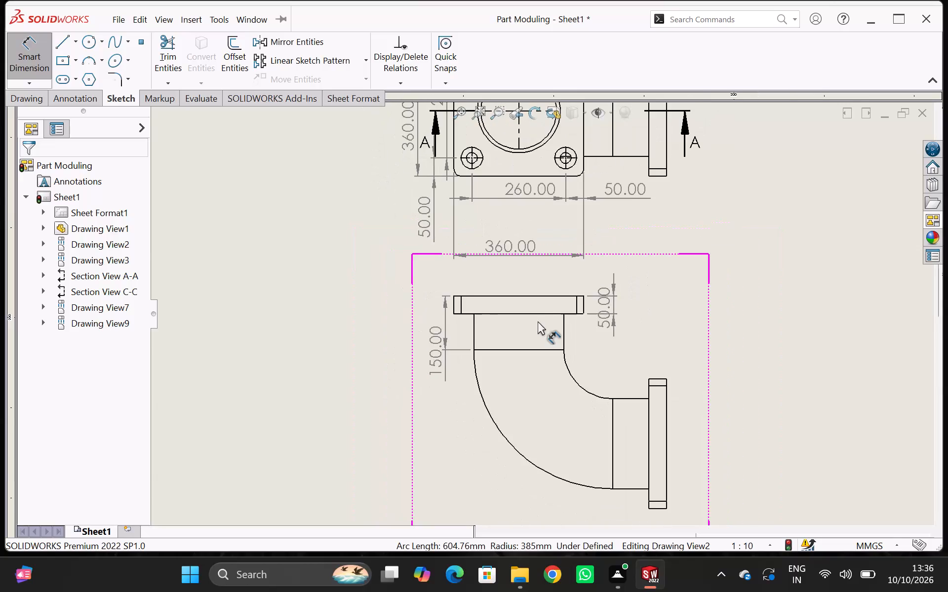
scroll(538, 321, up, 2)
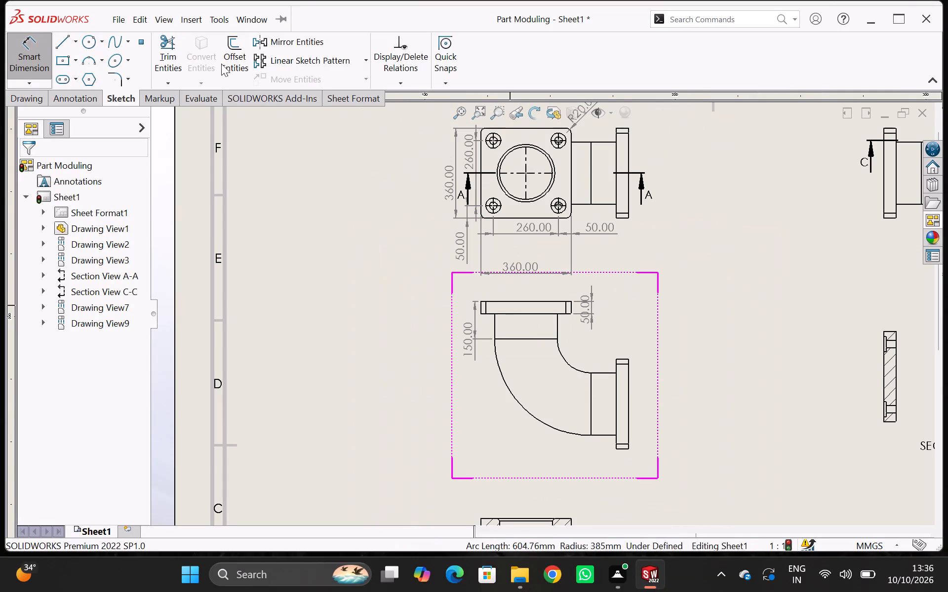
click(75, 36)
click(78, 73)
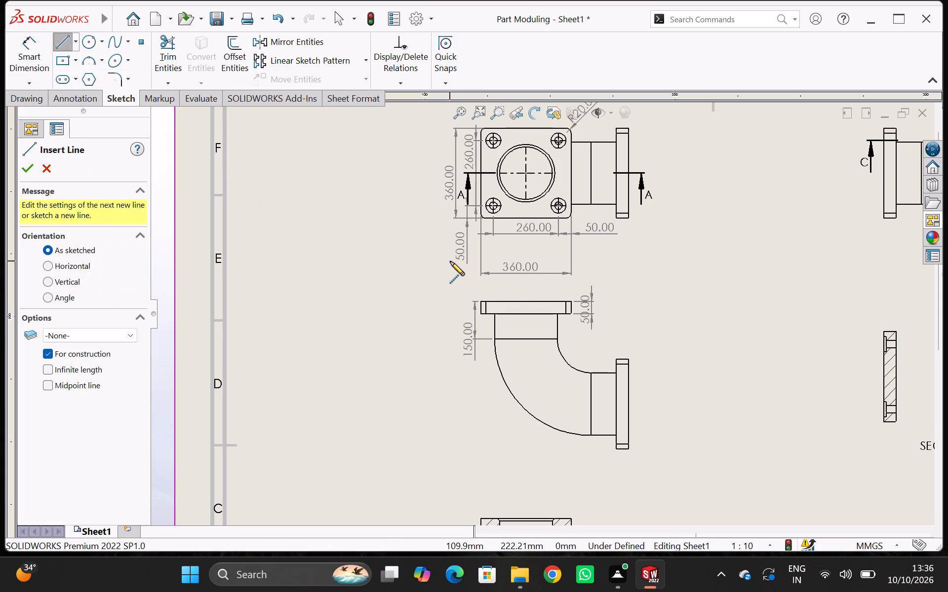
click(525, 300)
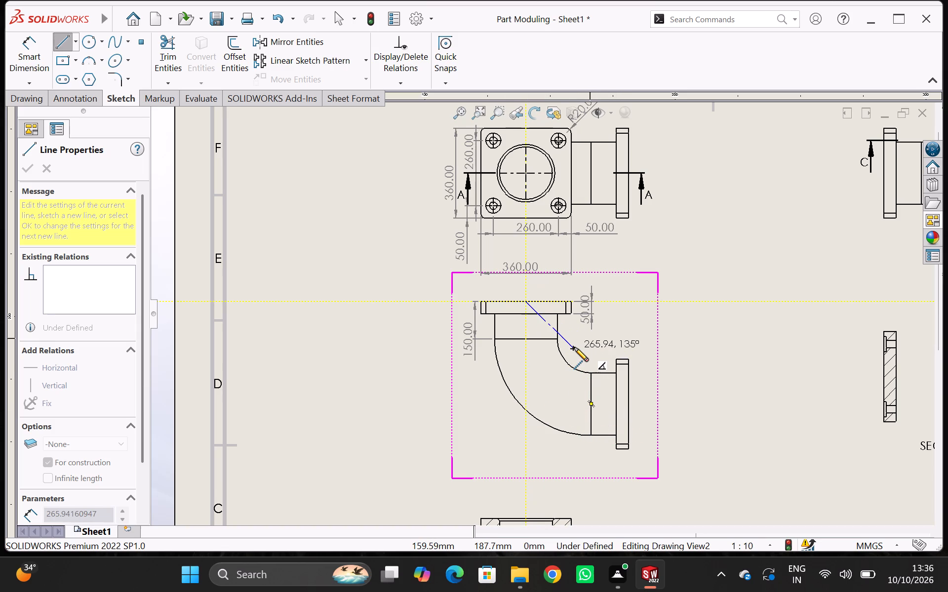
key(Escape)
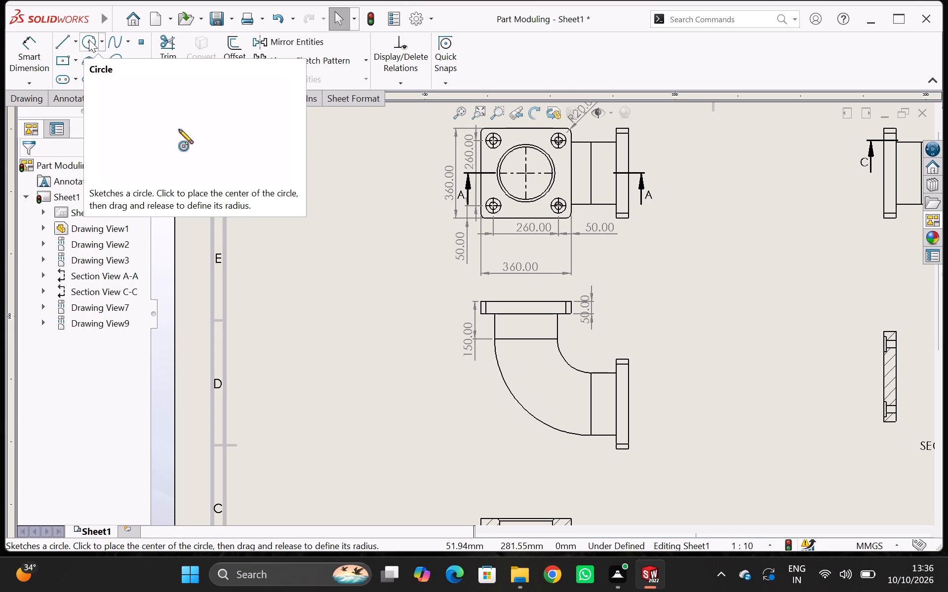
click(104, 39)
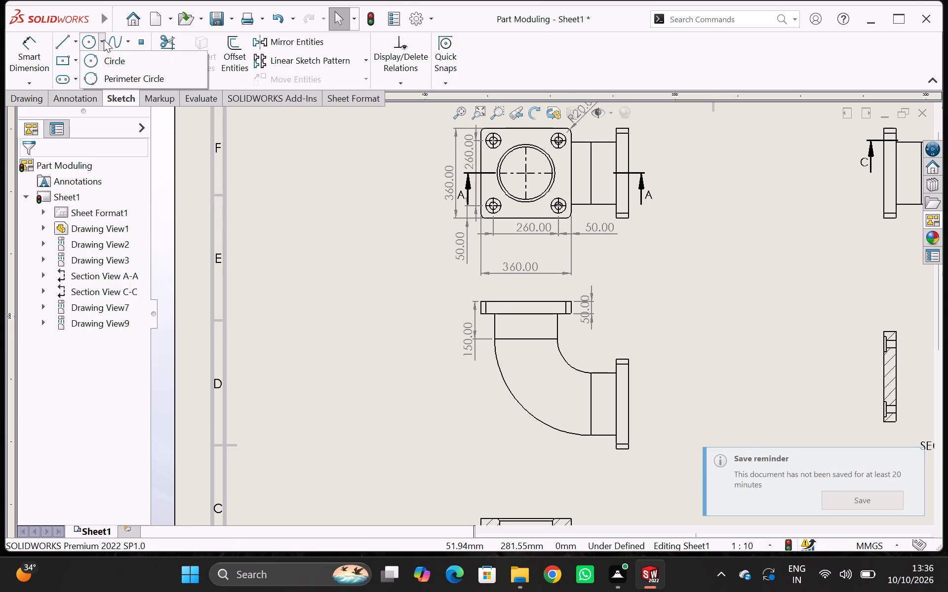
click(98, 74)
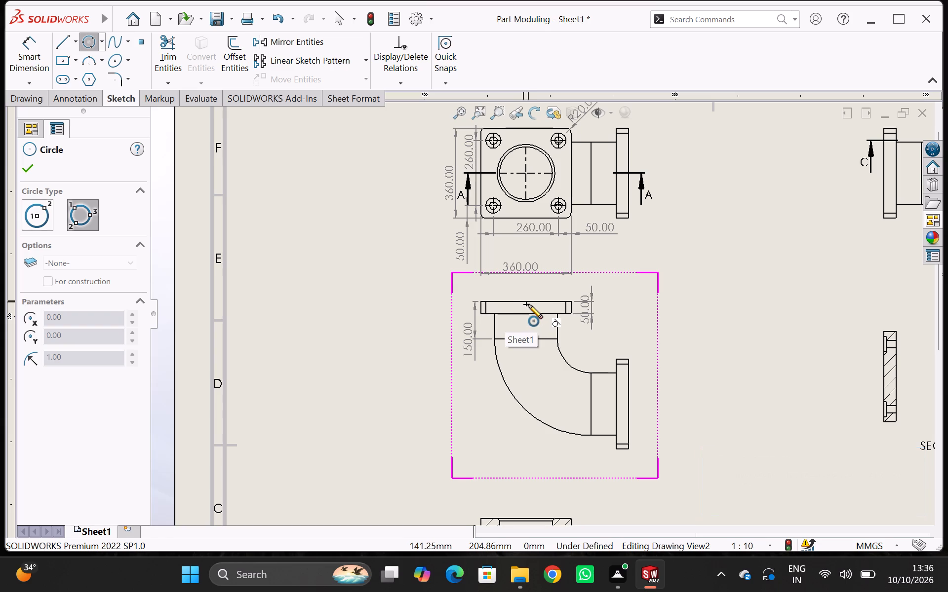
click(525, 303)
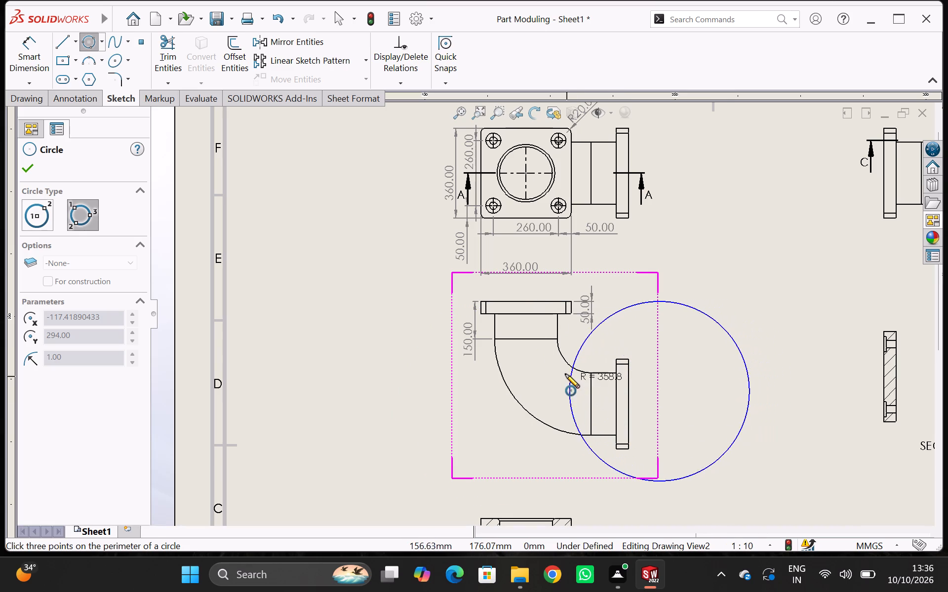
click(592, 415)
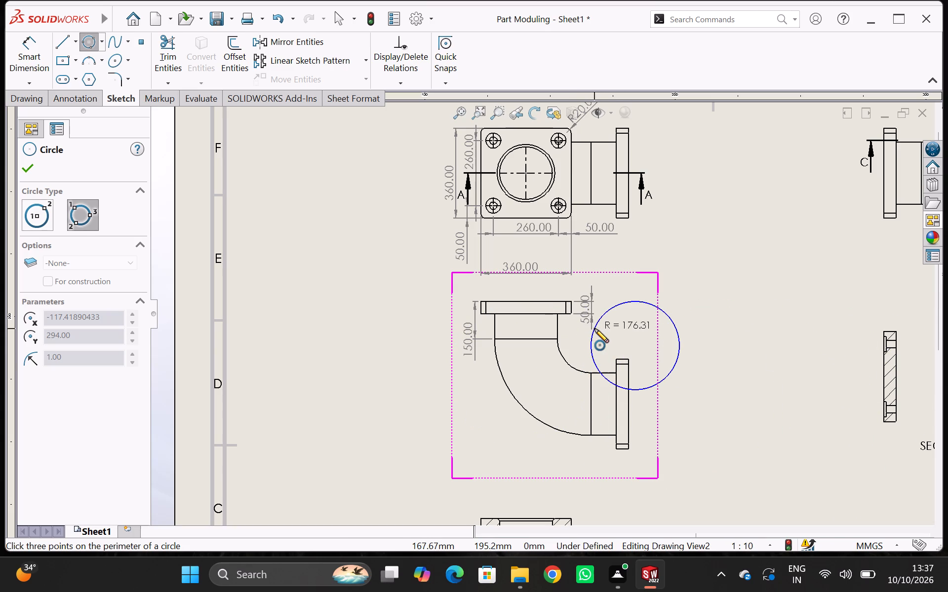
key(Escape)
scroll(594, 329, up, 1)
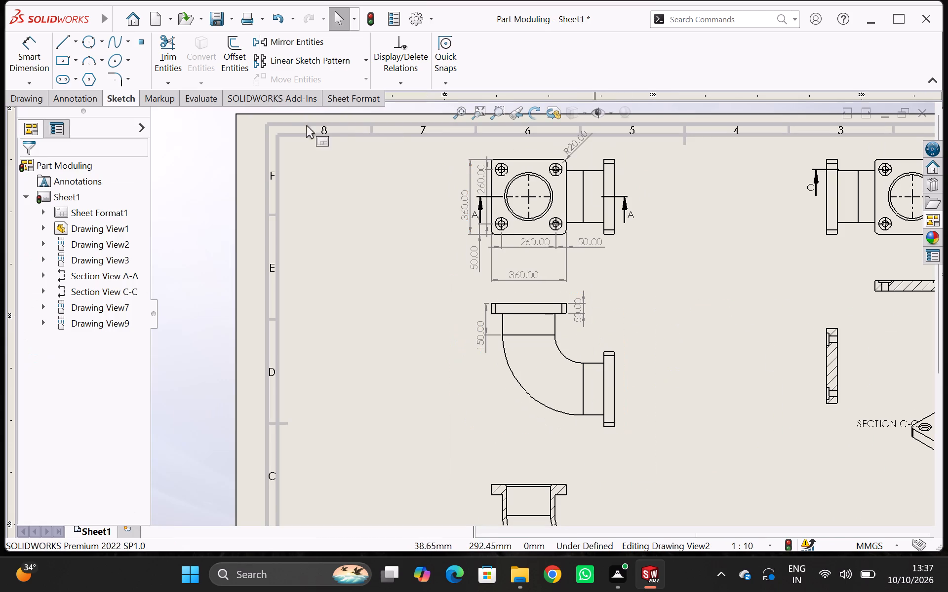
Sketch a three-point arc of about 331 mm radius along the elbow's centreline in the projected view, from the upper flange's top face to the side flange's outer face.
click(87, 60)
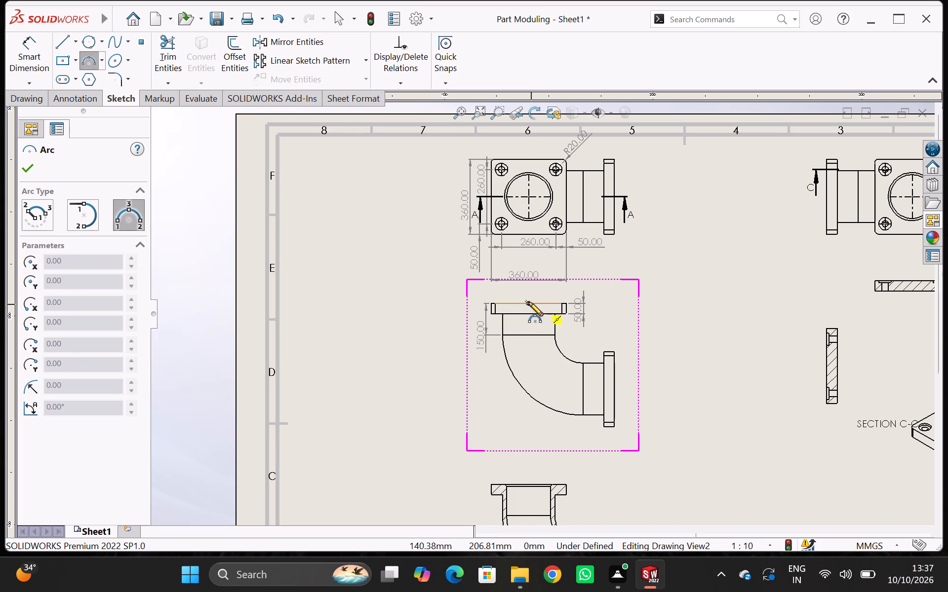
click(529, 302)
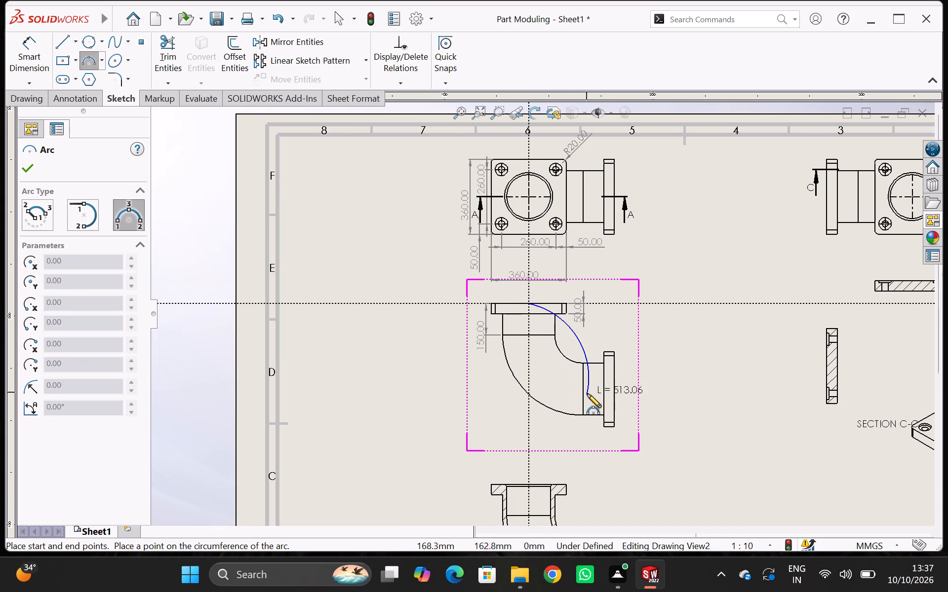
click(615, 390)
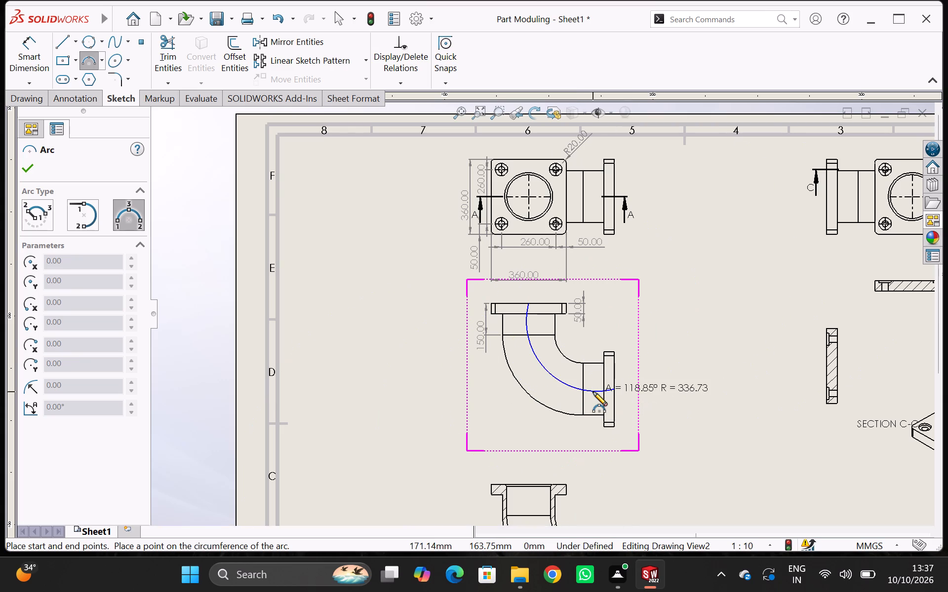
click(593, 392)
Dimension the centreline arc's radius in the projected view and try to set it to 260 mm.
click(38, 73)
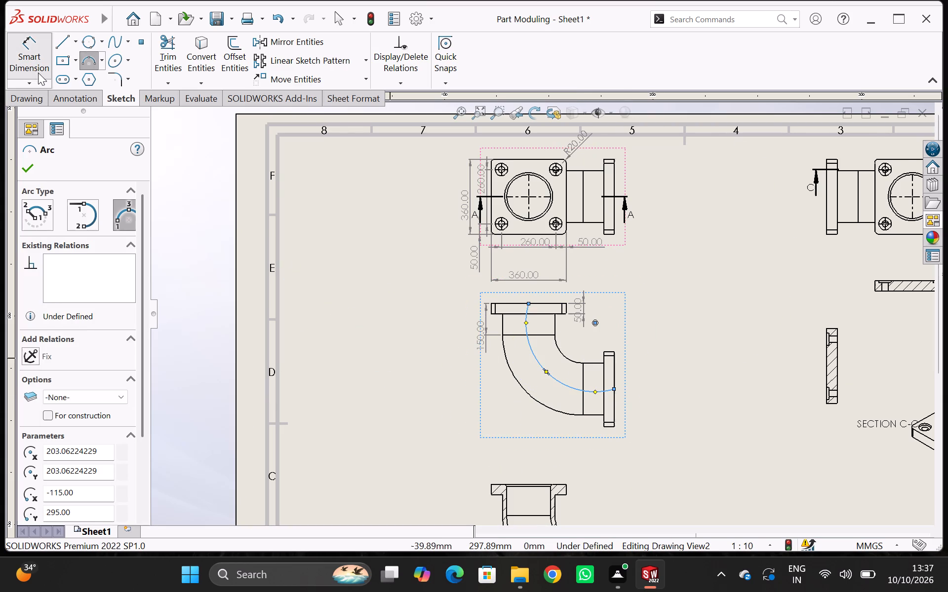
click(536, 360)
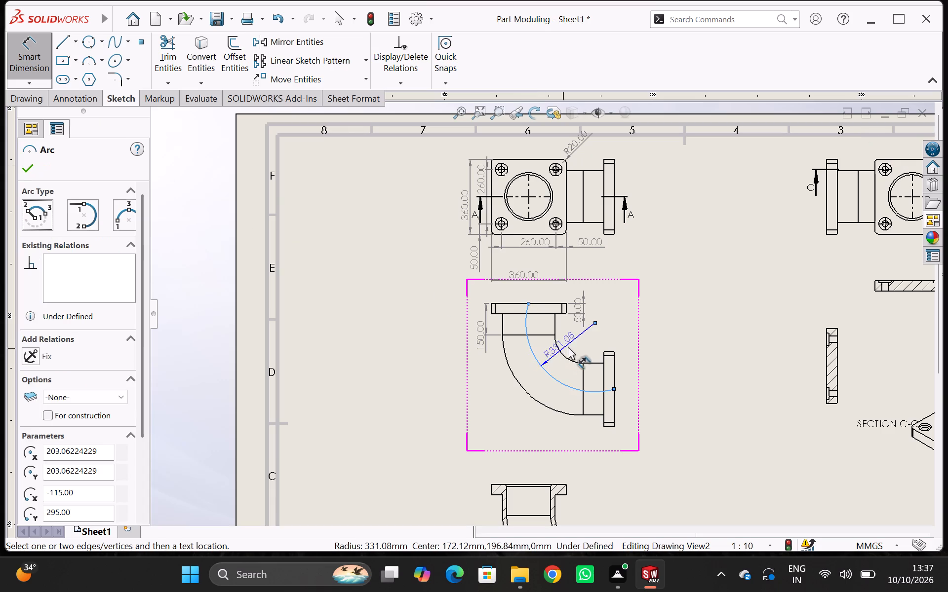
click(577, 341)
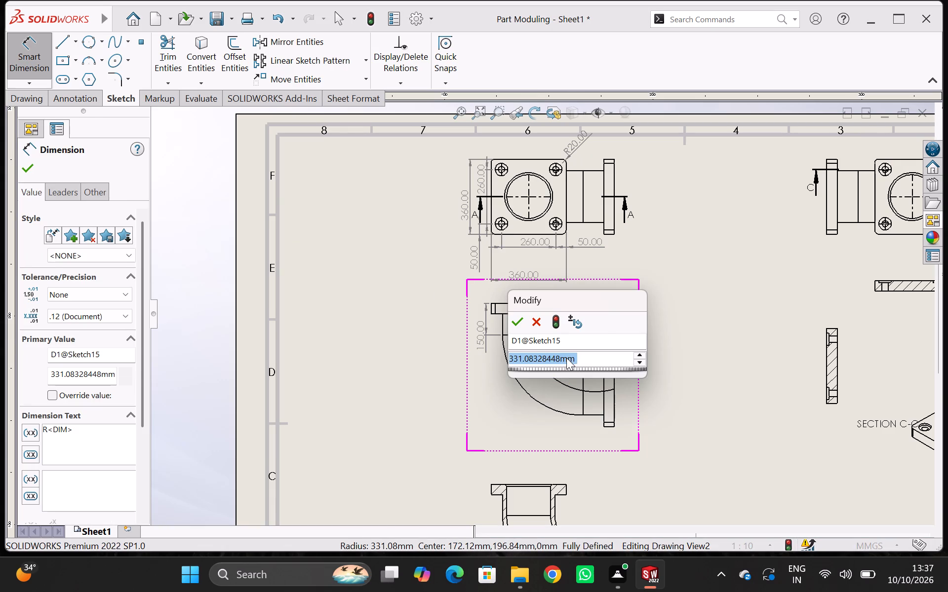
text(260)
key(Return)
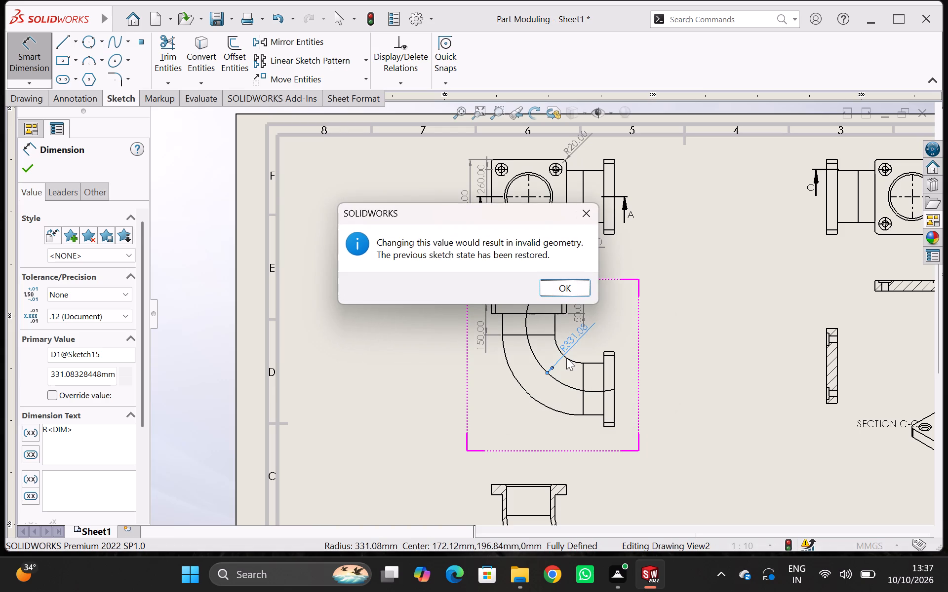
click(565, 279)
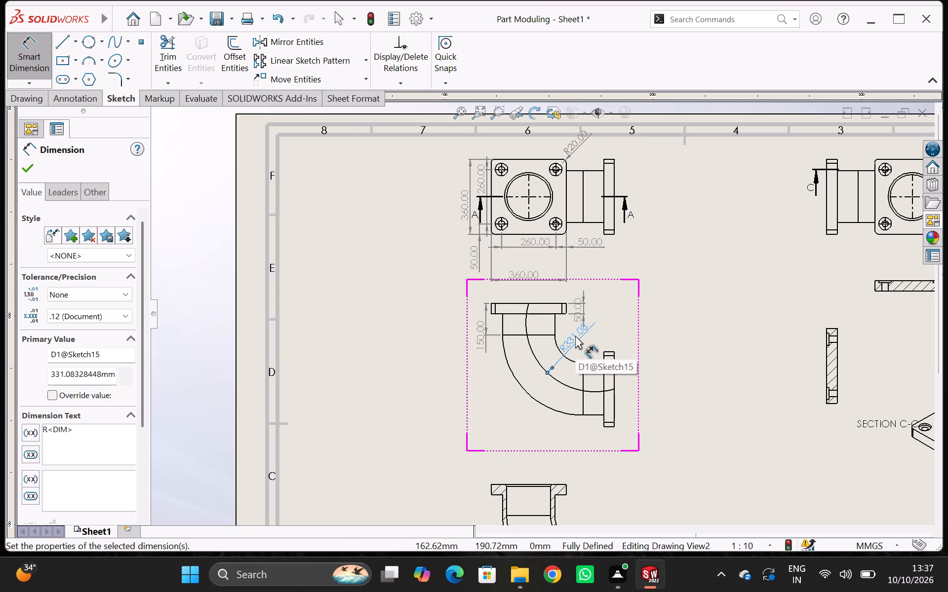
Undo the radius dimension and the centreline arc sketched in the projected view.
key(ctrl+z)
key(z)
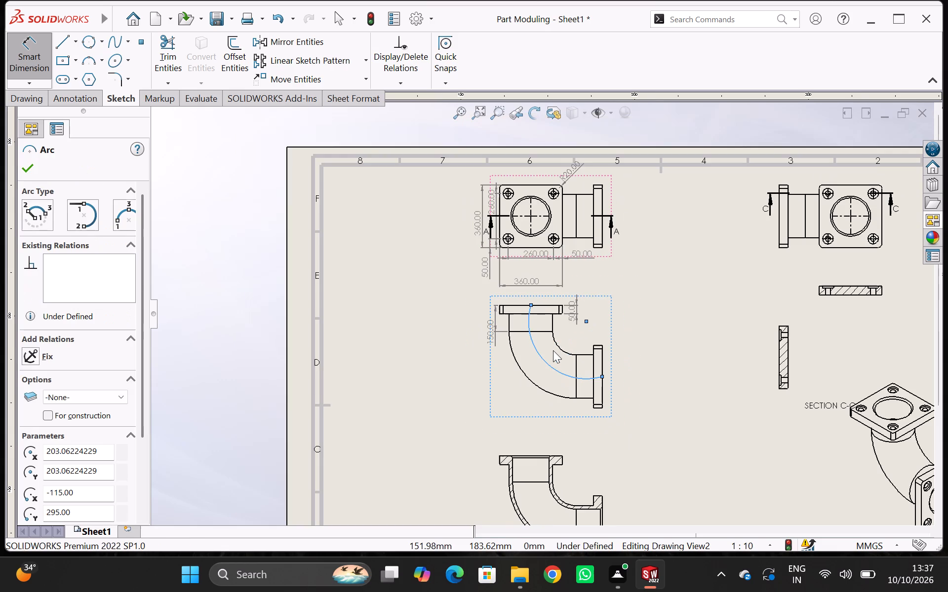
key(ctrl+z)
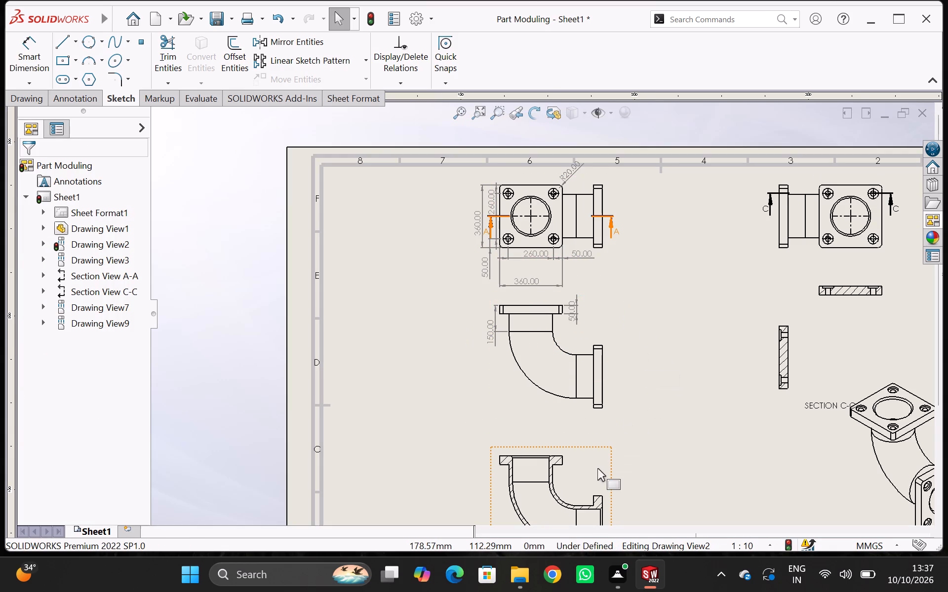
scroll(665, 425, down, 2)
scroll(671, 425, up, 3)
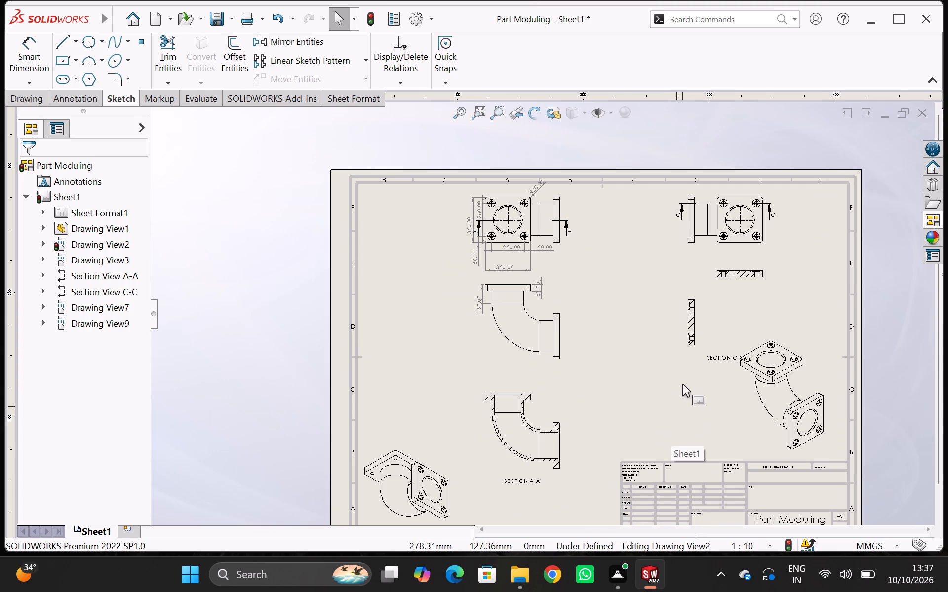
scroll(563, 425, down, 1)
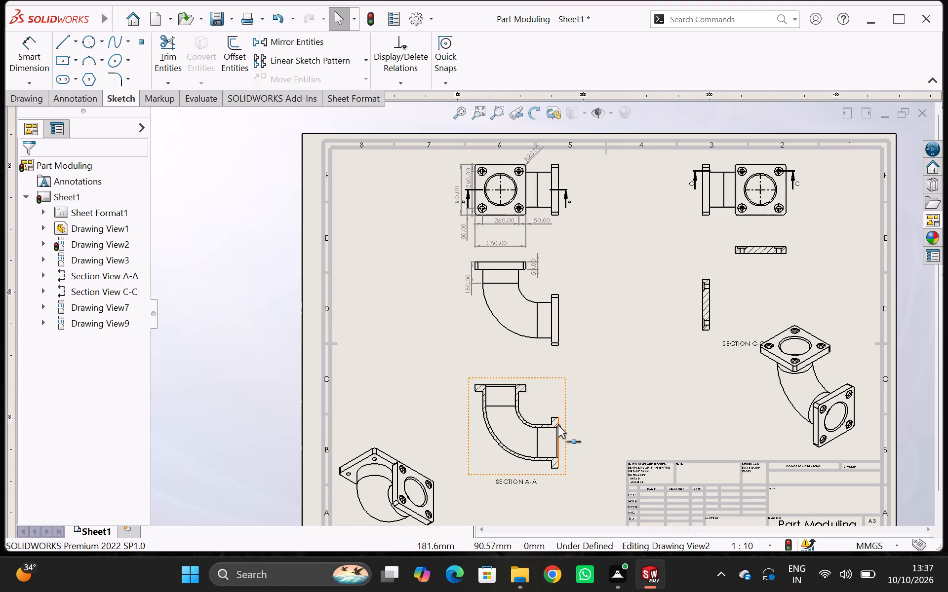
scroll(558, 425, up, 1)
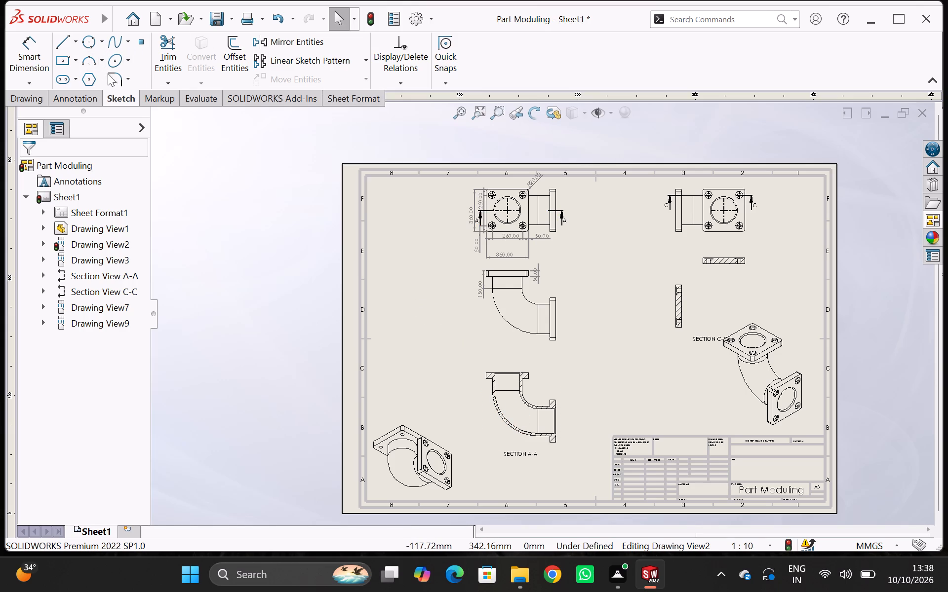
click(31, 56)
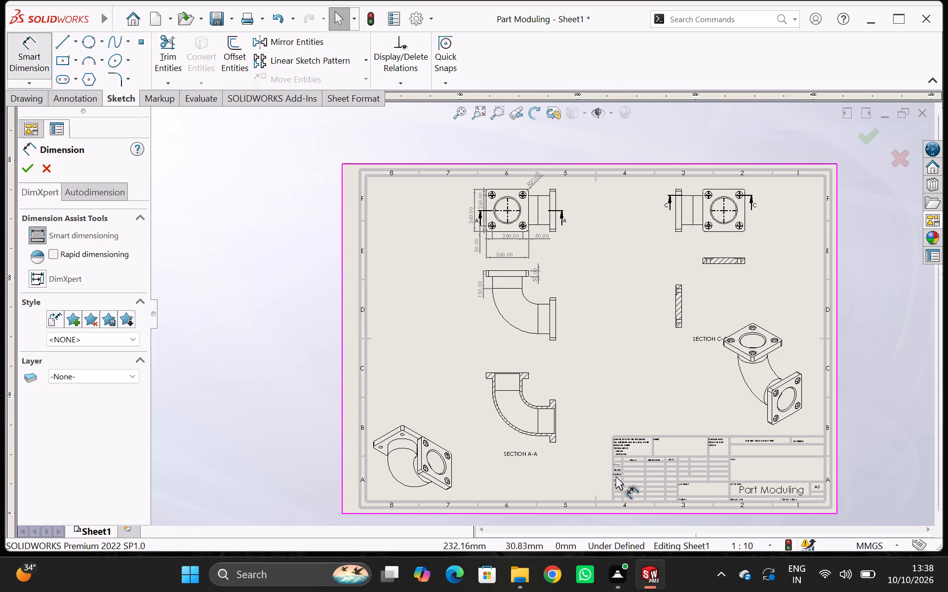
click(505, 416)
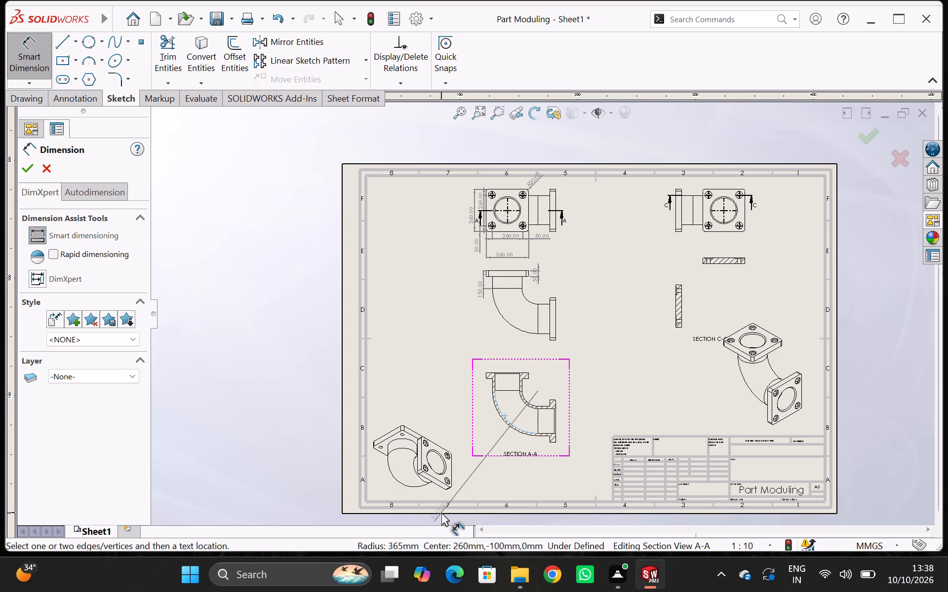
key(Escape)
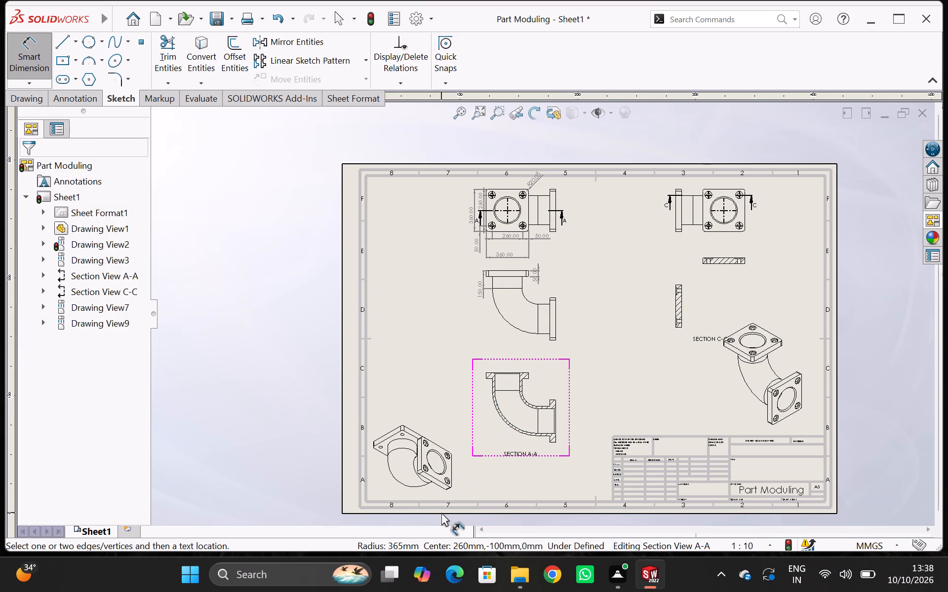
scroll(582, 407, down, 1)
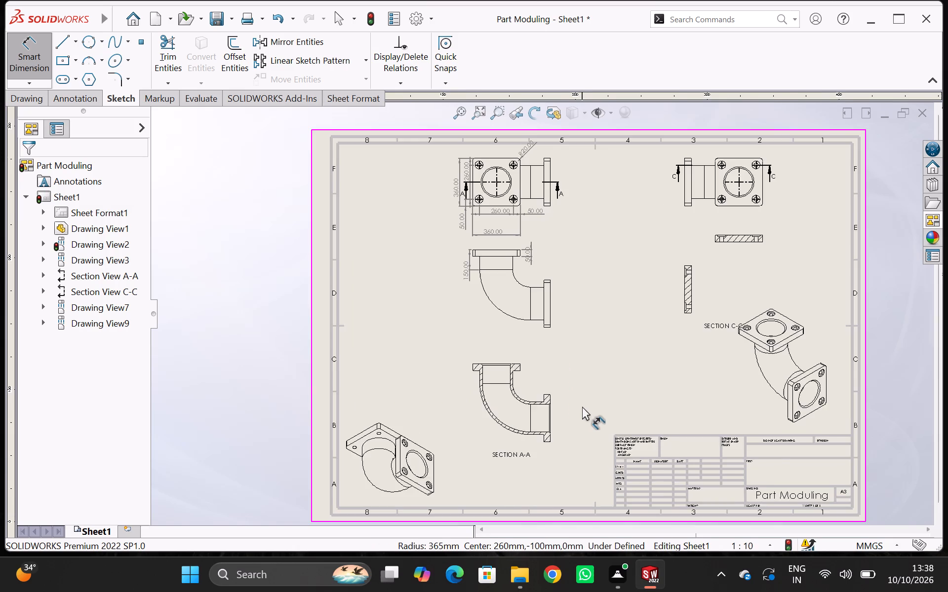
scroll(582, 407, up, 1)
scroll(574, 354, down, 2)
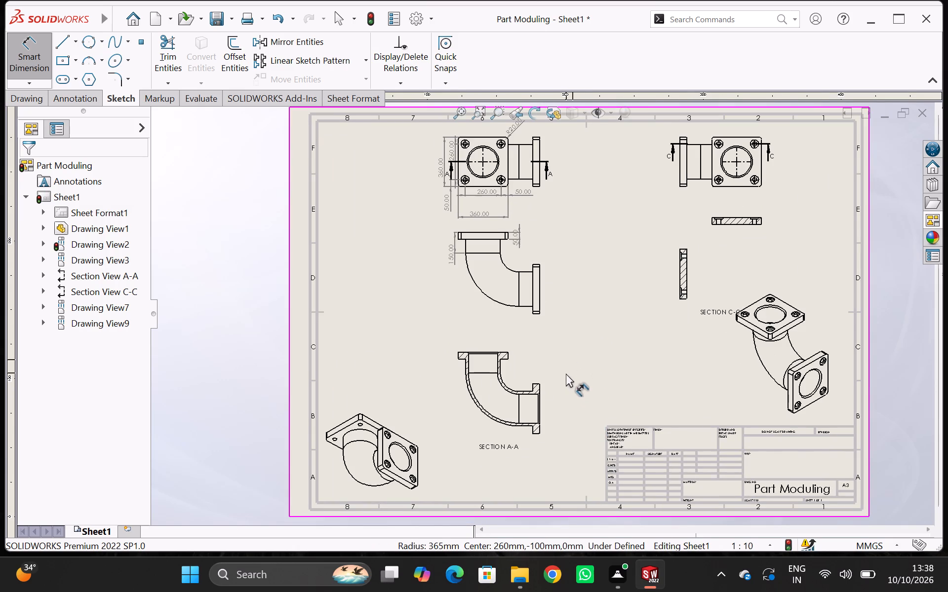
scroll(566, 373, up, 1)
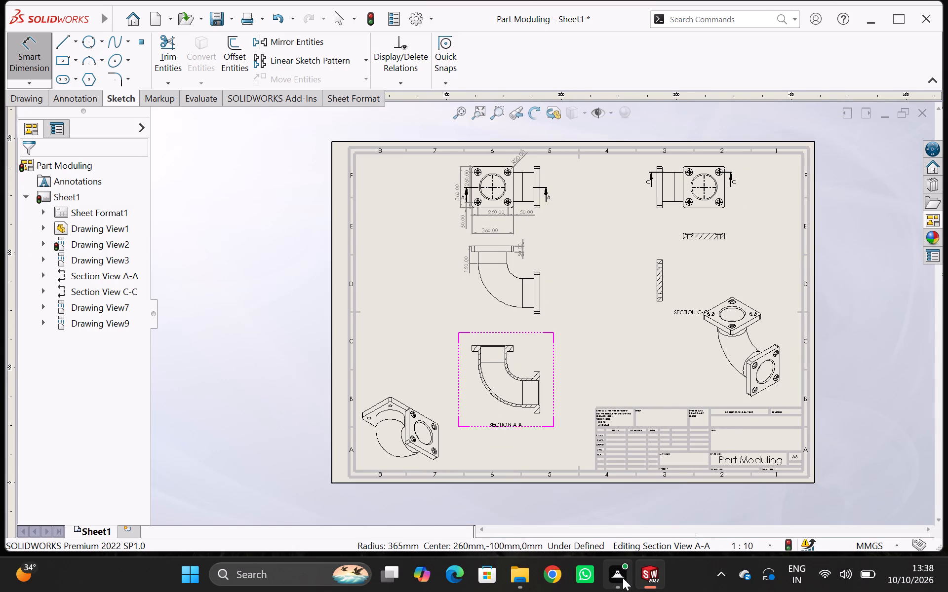
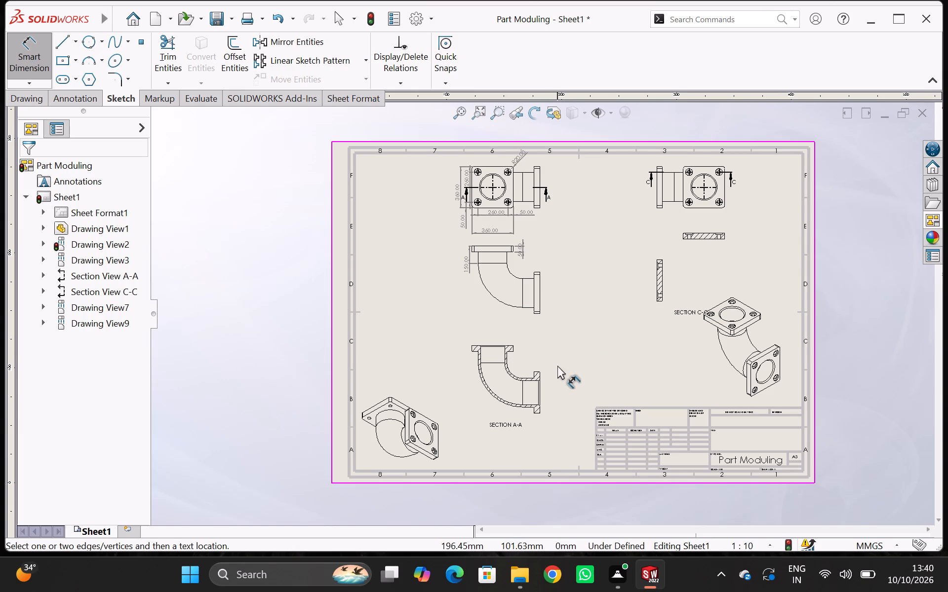
Examine the flanged elbow's projected, section and isometric views and the dimensions already placed on the sheet.
scroll(615, 340, down, 5)
scroll(615, 340, up, 2)
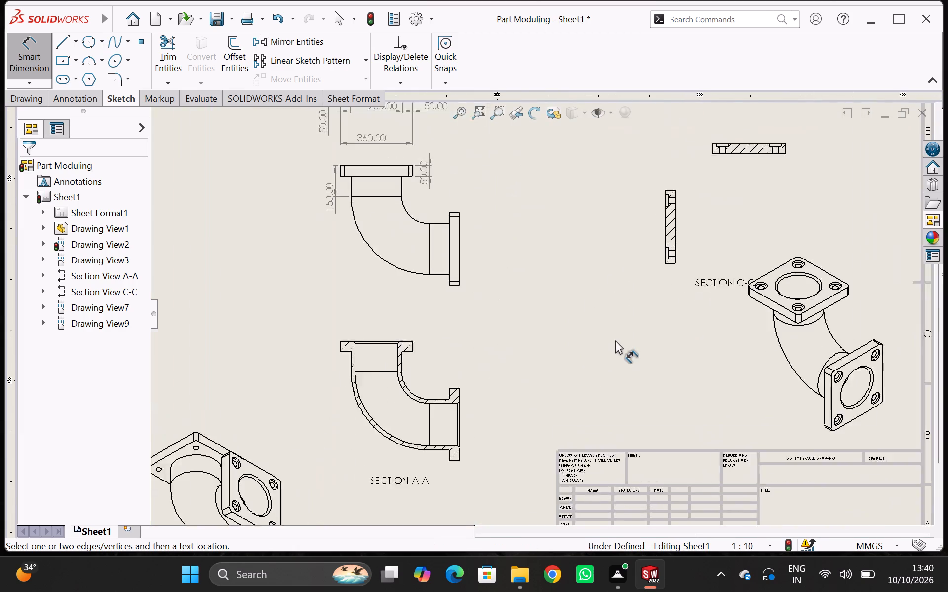
scroll(615, 340, up, 2)
scroll(559, 283, down, 4)
scroll(559, 283, up, 4)
scroll(555, 280, down, 4)
scroll(567, 347, down, 1)
scroll(567, 347, up, 1)
scroll(567, 347, down, 3)
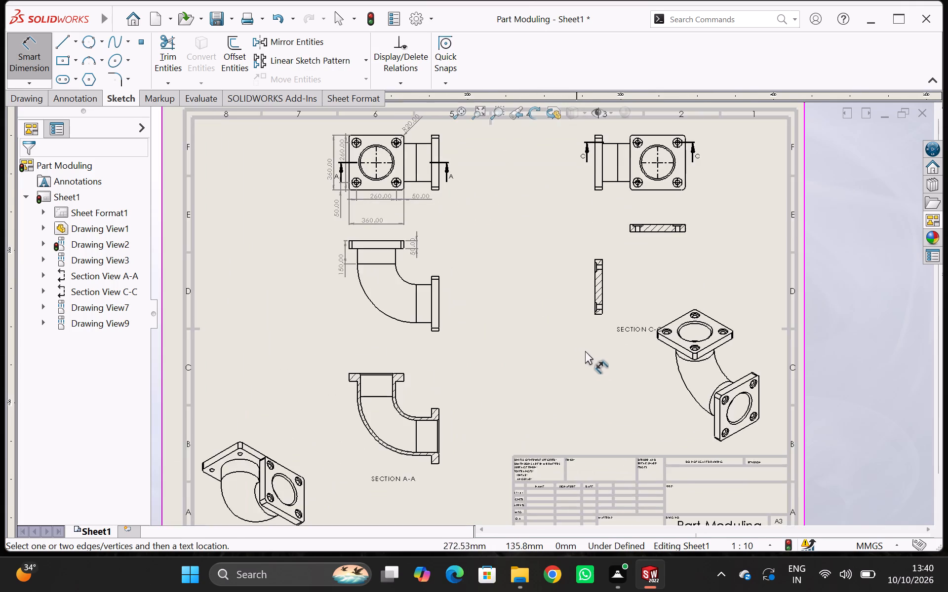
scroll(590, 359, up, 2)
scroll(592, 360, down, 1)
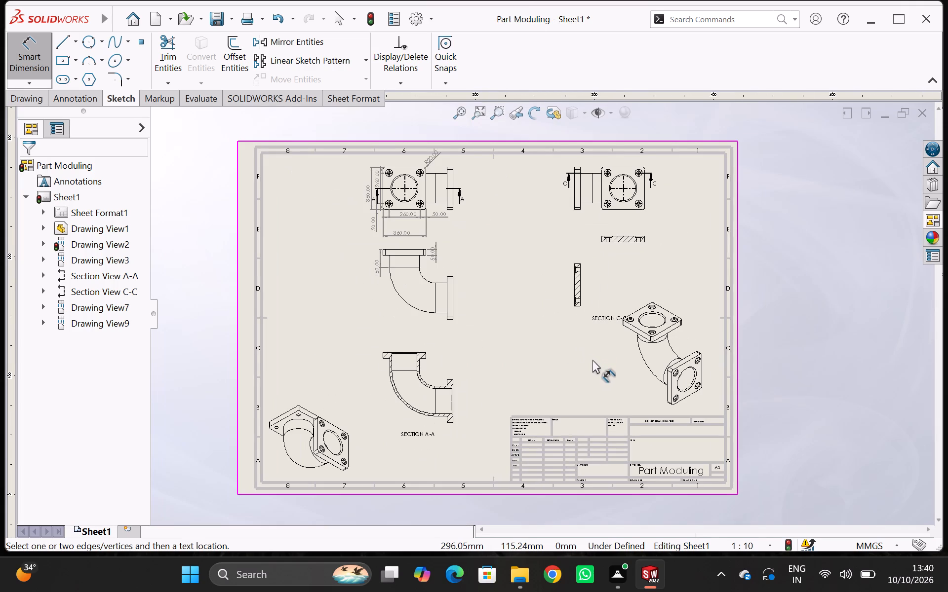
scroll(627, 331, down, 3)
scroll(587, 338, down, 2)
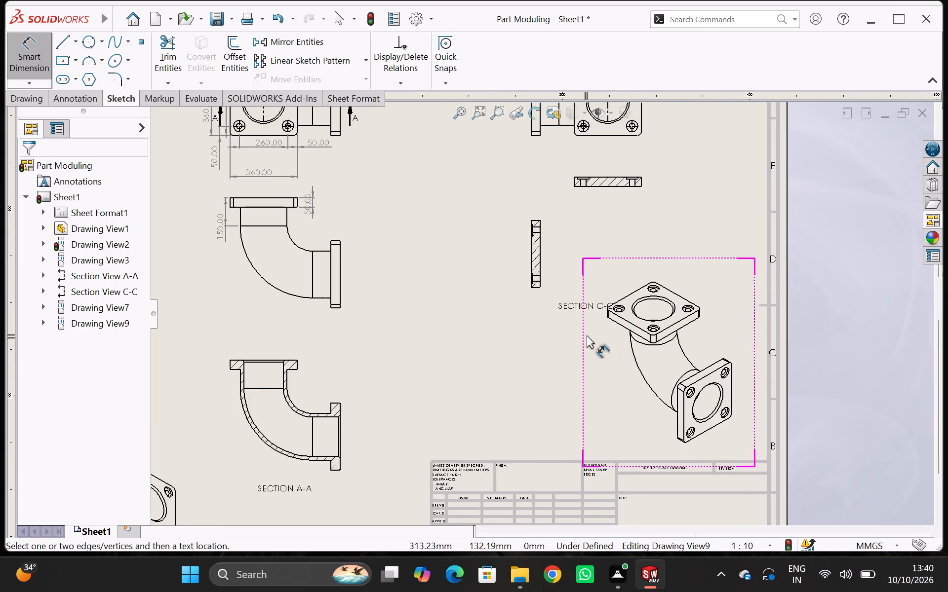
scroll(585, 332, up, 2)
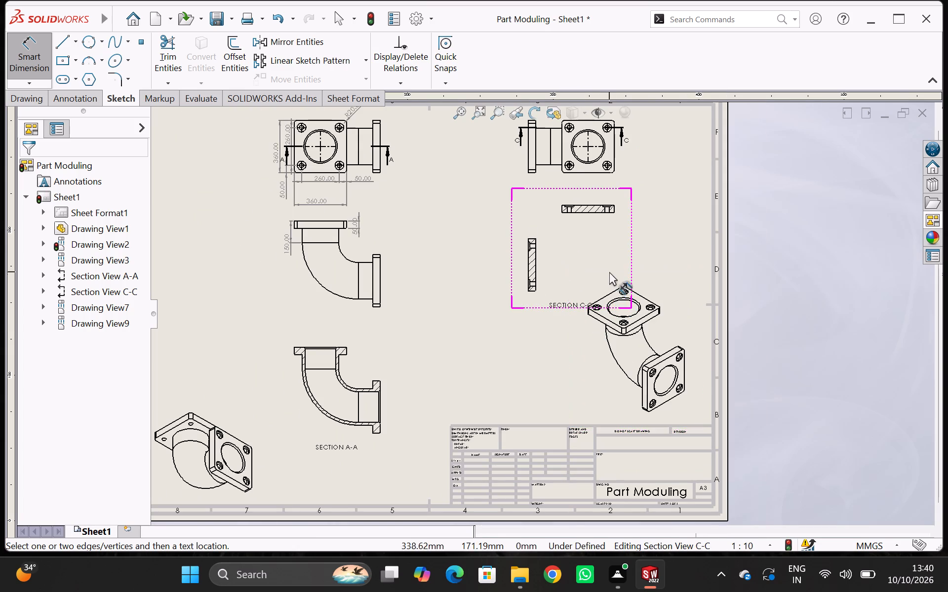
scroll(610, 266, down, 1)
scroll(608, 254, up, 2)
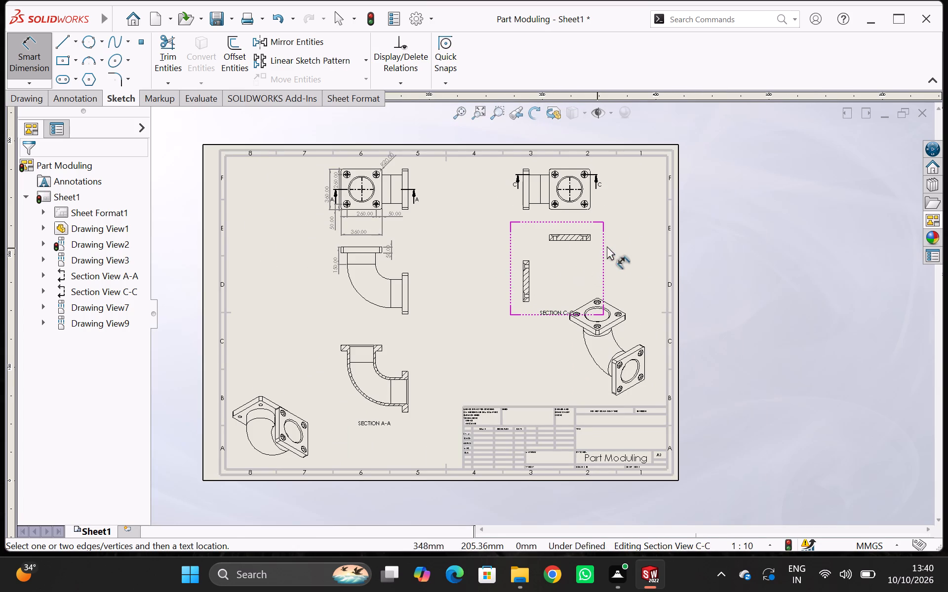
scroll(616, 258, down, 5)
scroll(566, 261, up, 5)
scroll(566, 261, down, 2)
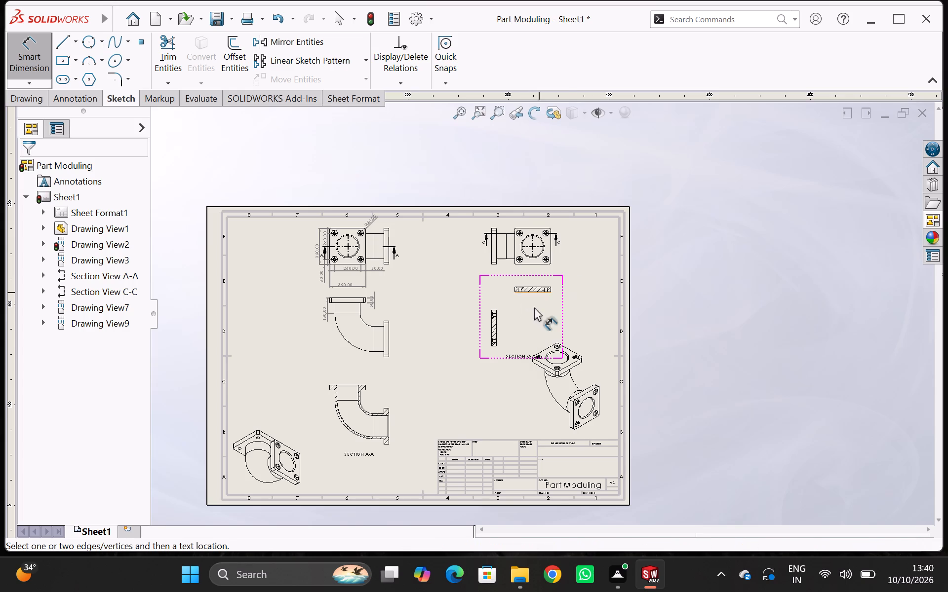
scroll(556, 316, down, 3)
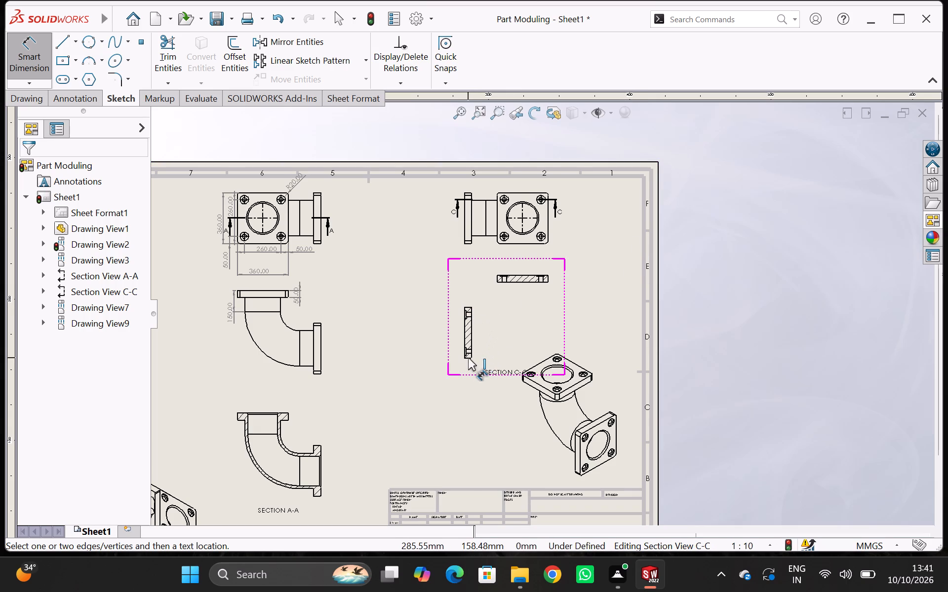
scroll(518, 355, down, 1)
scroll(518, 357, up, 1)
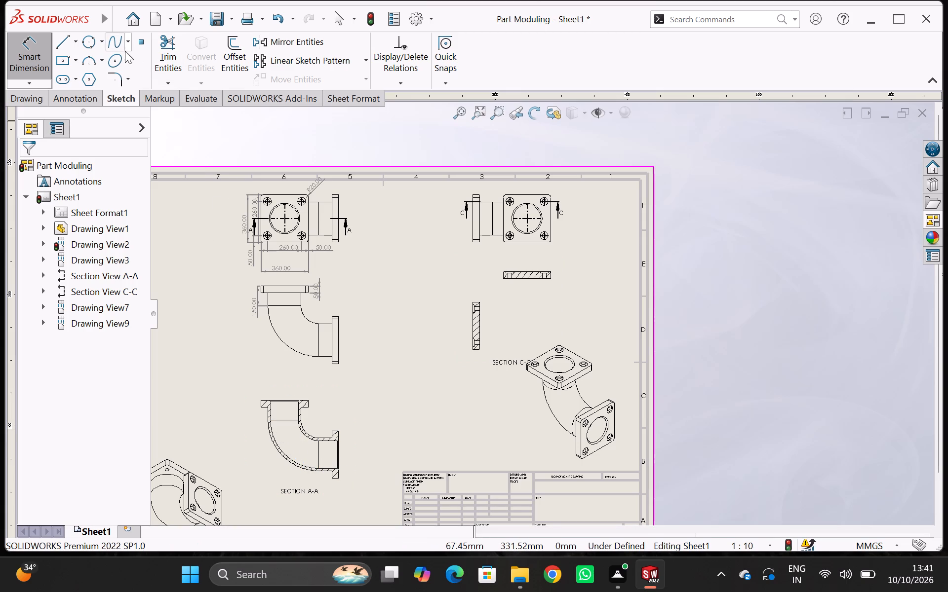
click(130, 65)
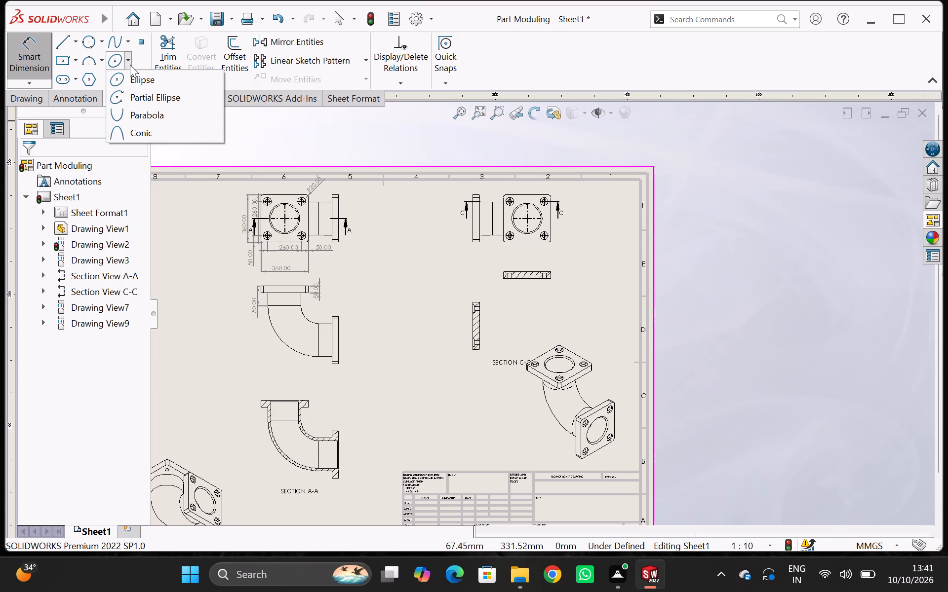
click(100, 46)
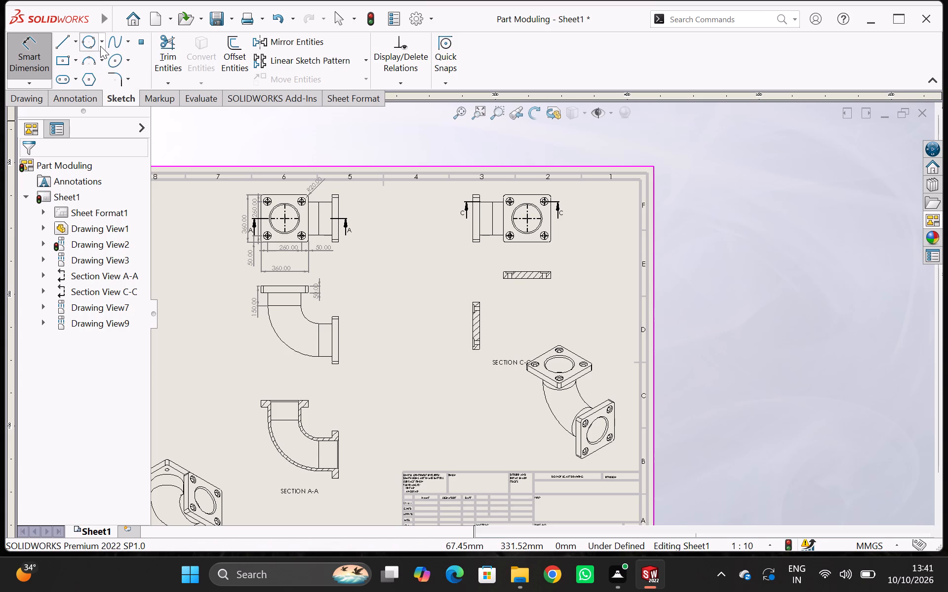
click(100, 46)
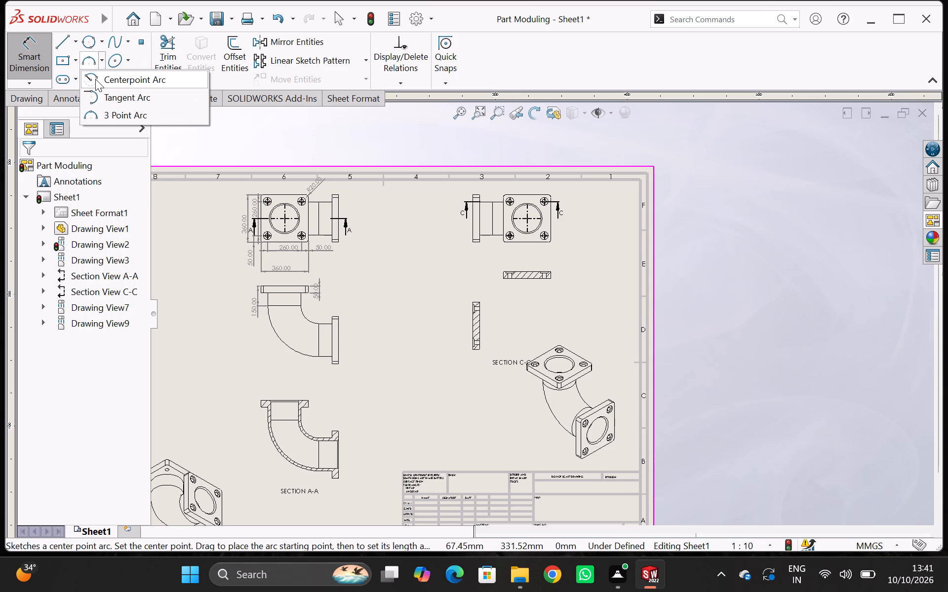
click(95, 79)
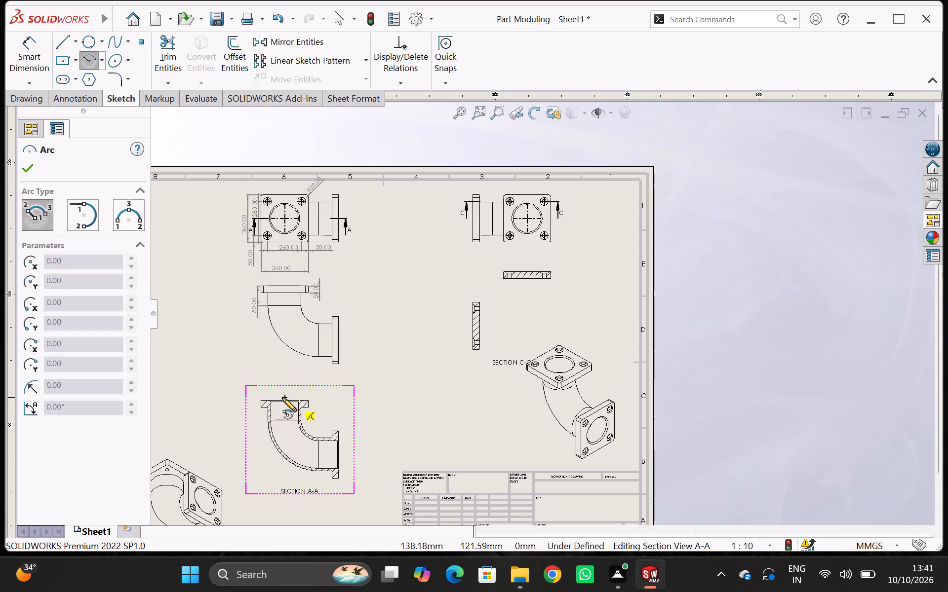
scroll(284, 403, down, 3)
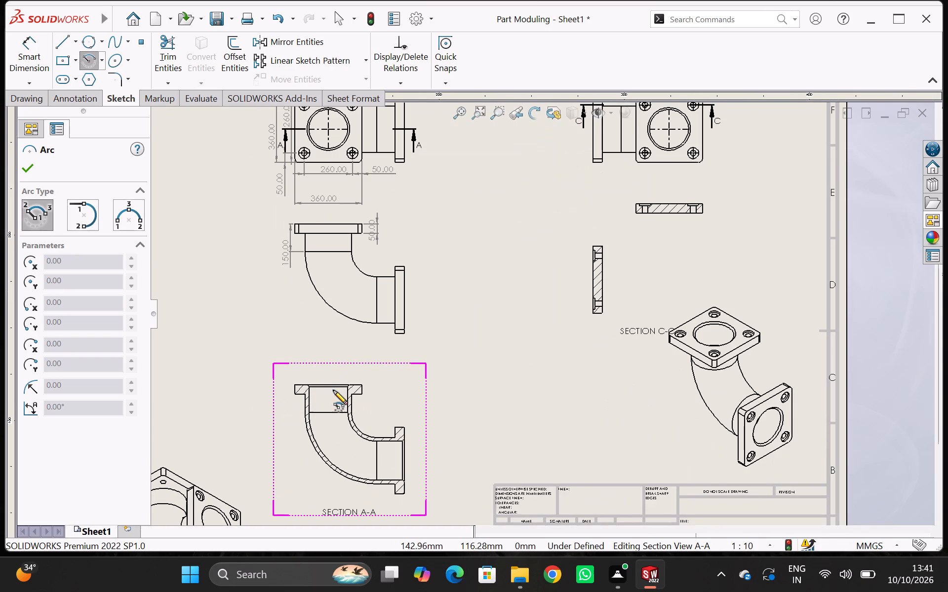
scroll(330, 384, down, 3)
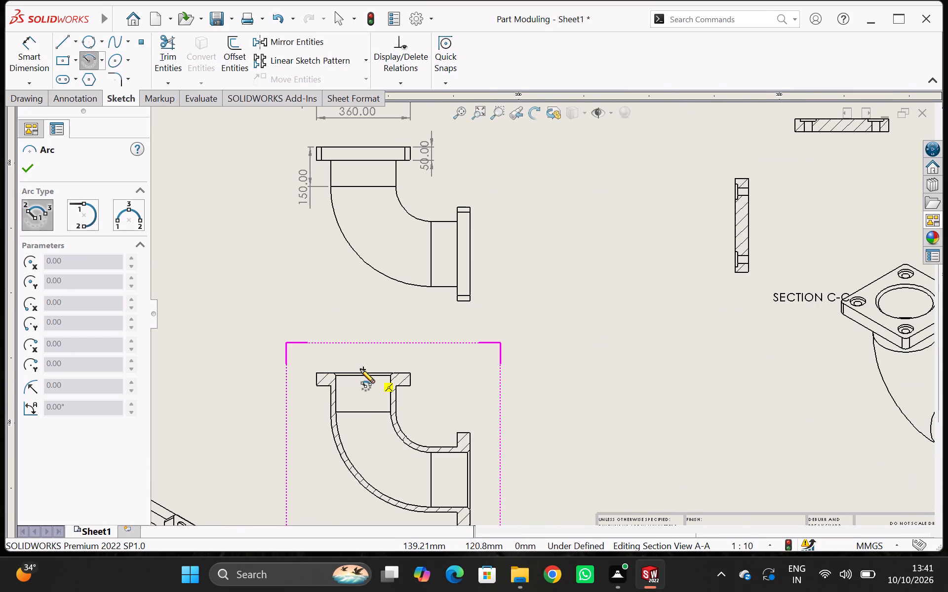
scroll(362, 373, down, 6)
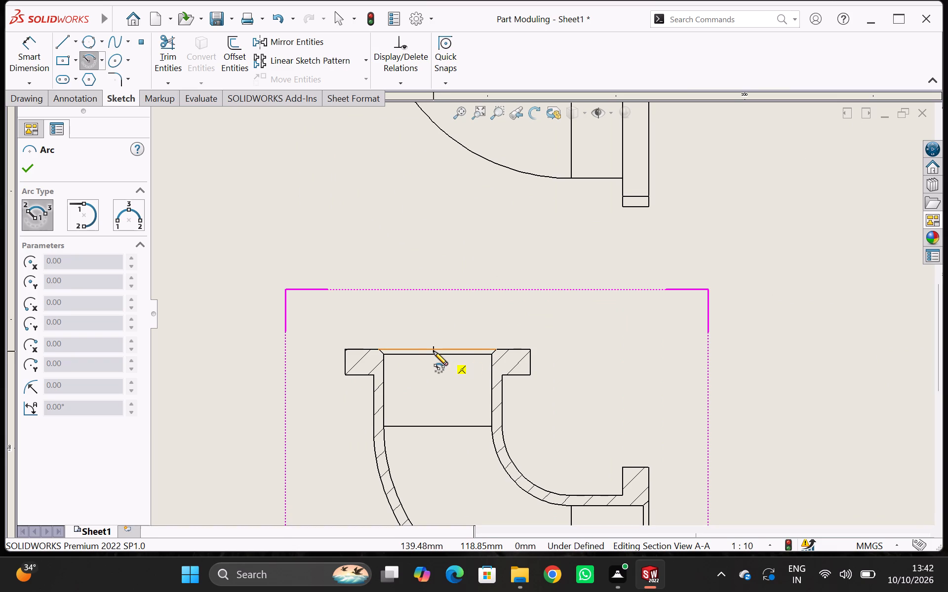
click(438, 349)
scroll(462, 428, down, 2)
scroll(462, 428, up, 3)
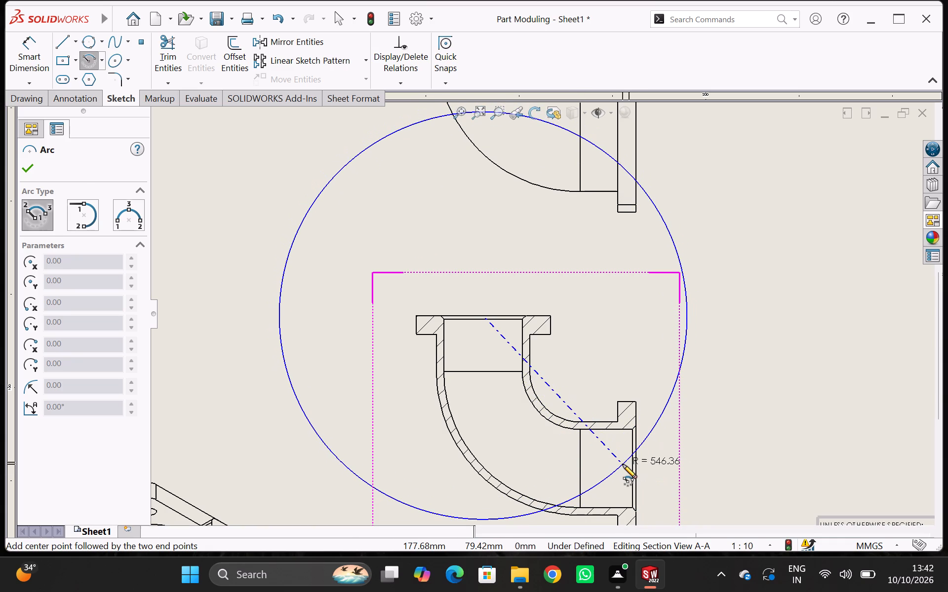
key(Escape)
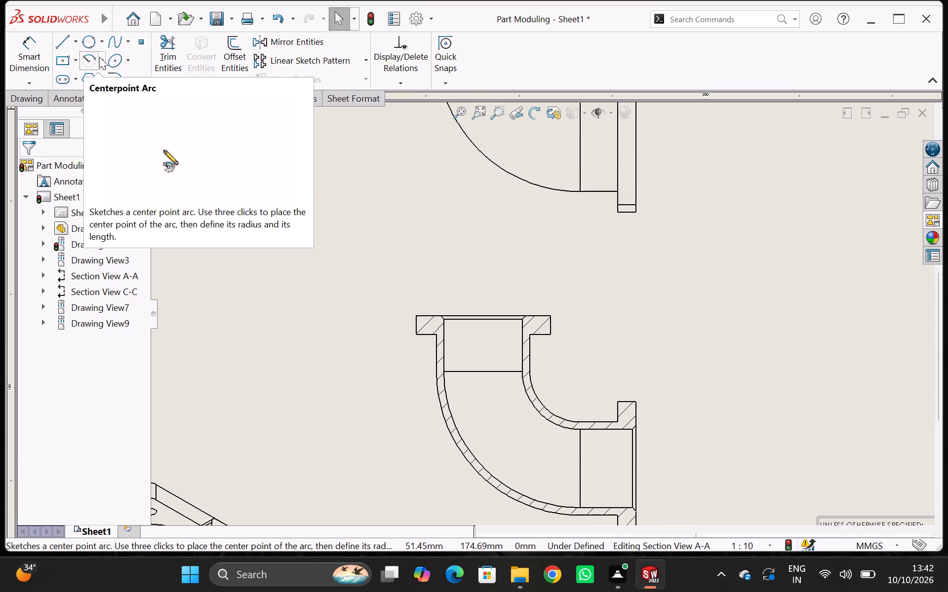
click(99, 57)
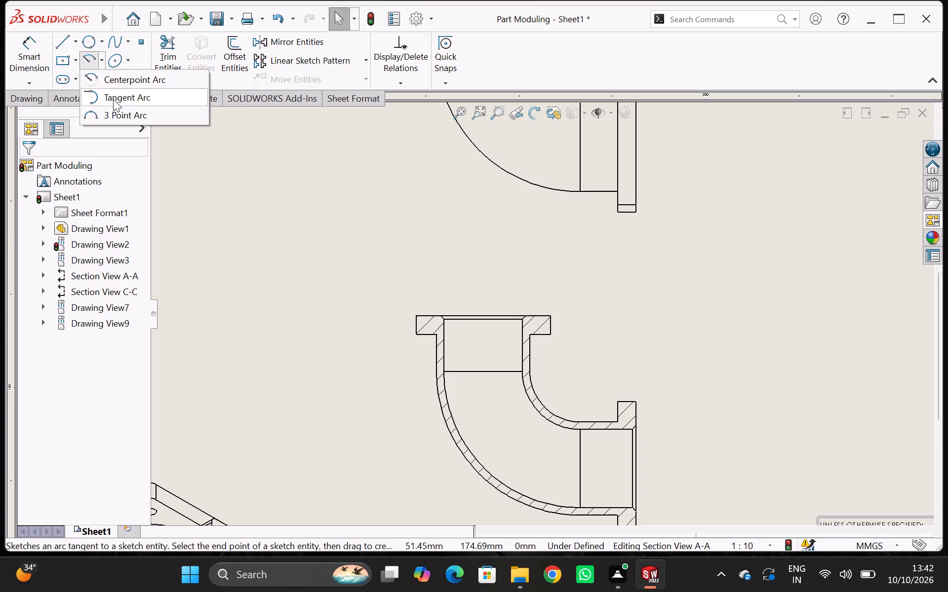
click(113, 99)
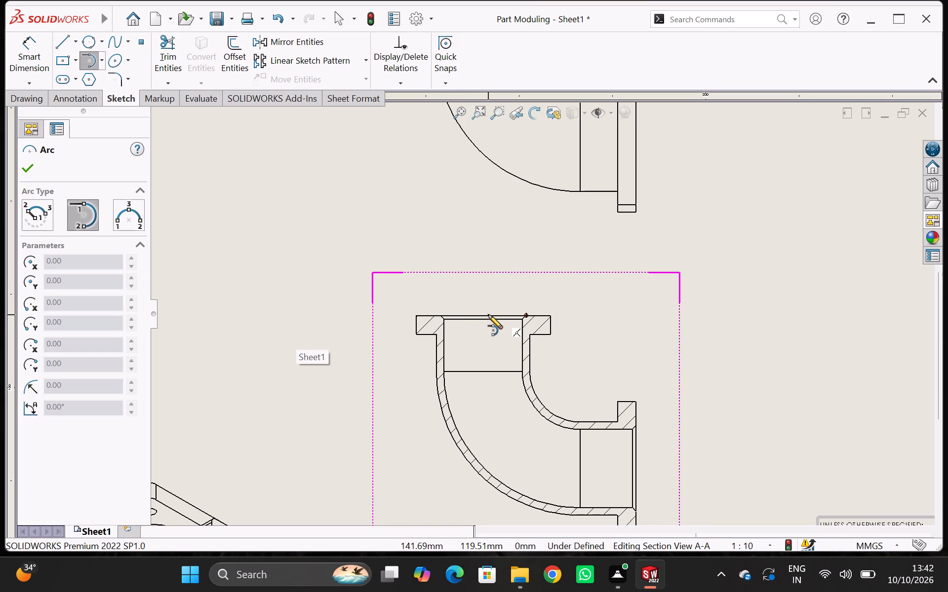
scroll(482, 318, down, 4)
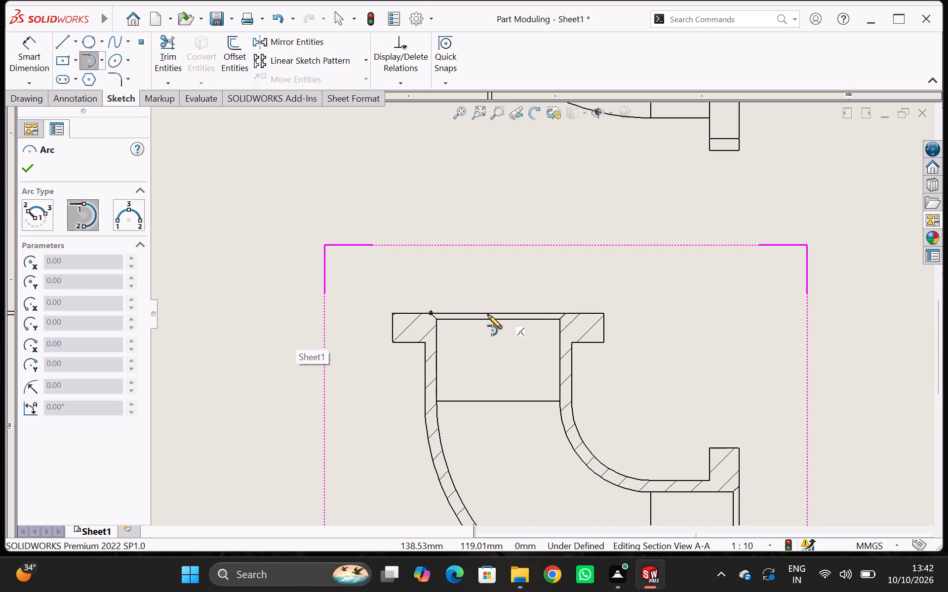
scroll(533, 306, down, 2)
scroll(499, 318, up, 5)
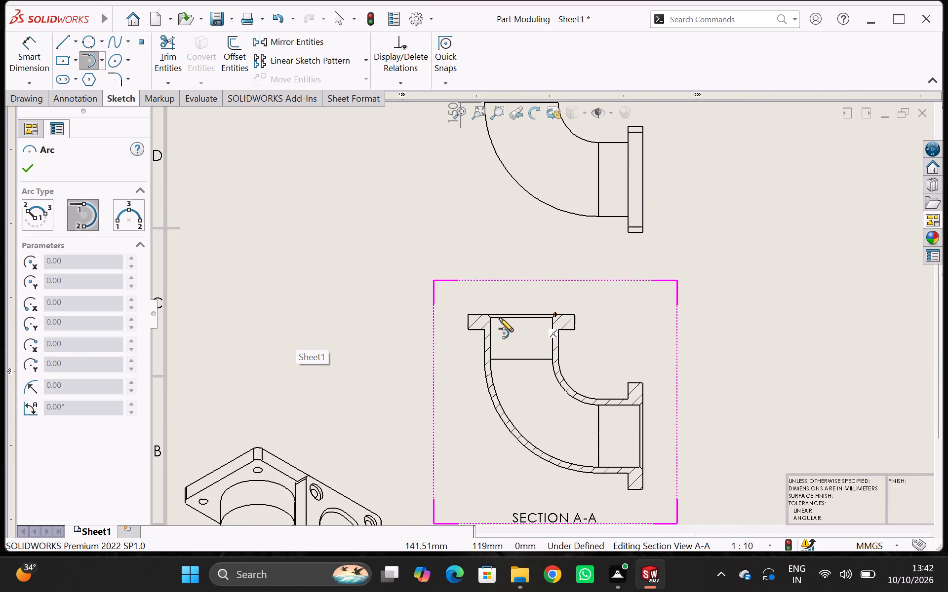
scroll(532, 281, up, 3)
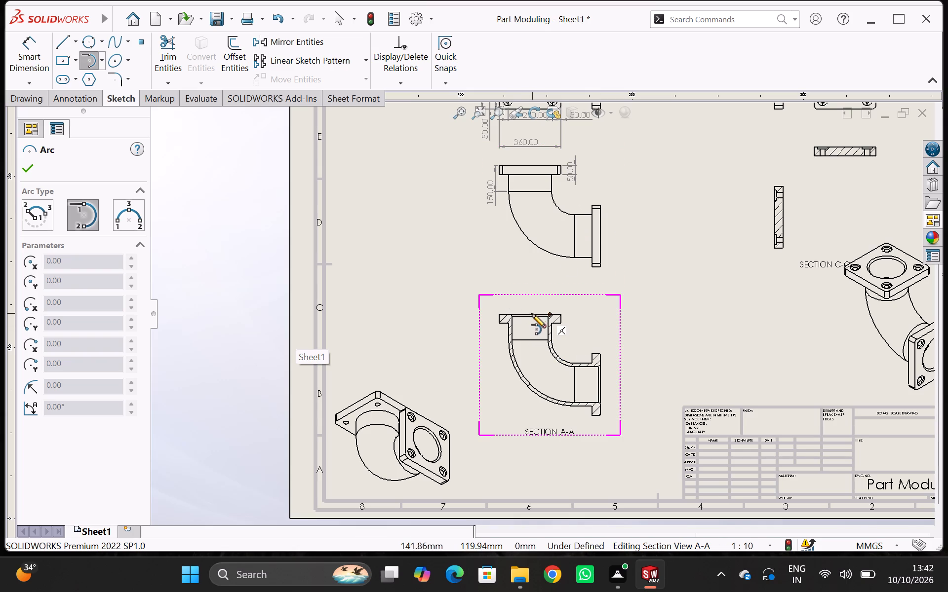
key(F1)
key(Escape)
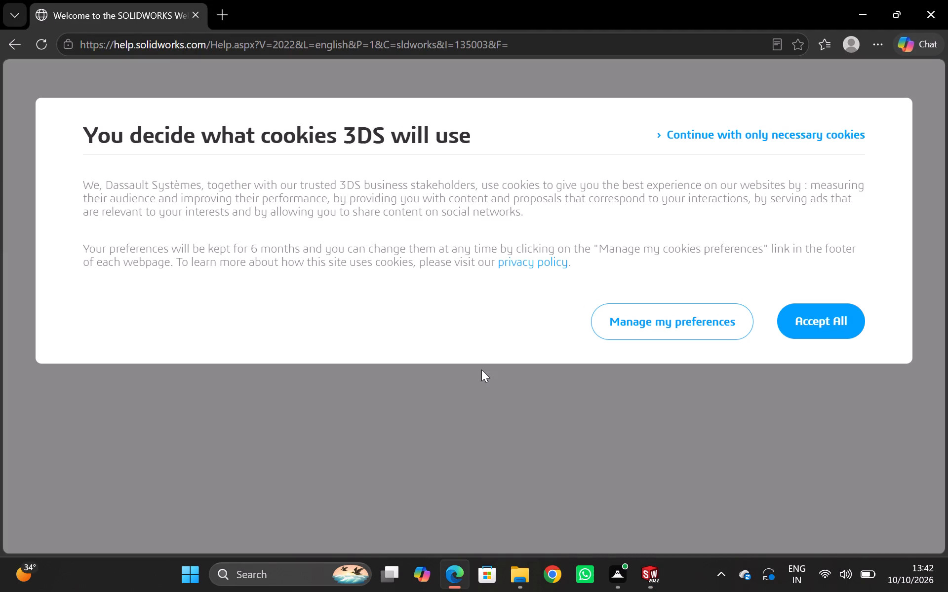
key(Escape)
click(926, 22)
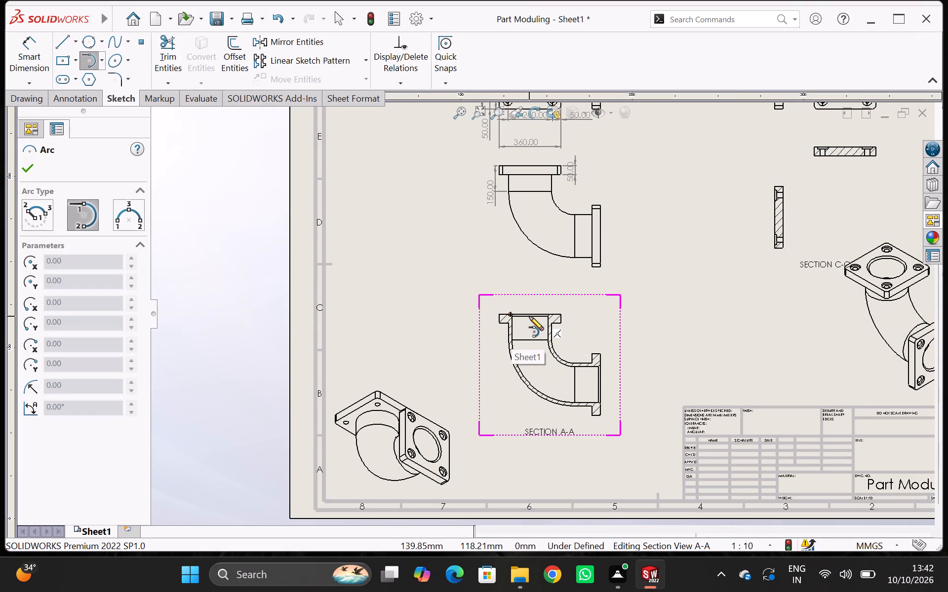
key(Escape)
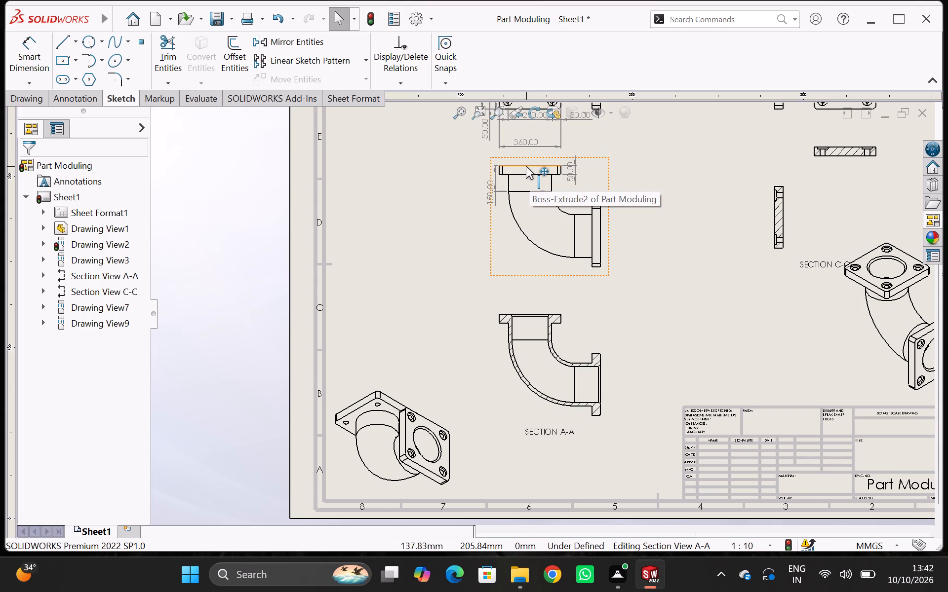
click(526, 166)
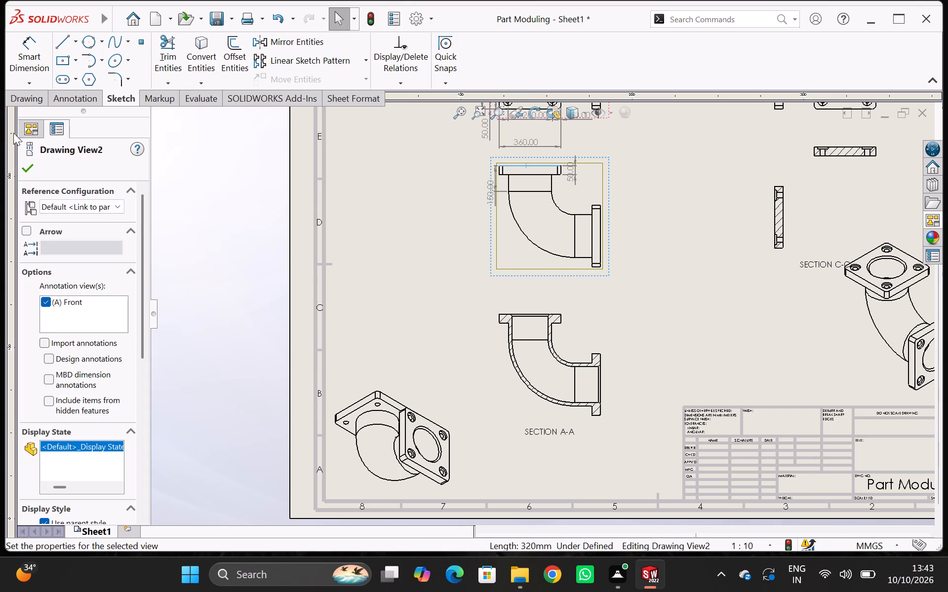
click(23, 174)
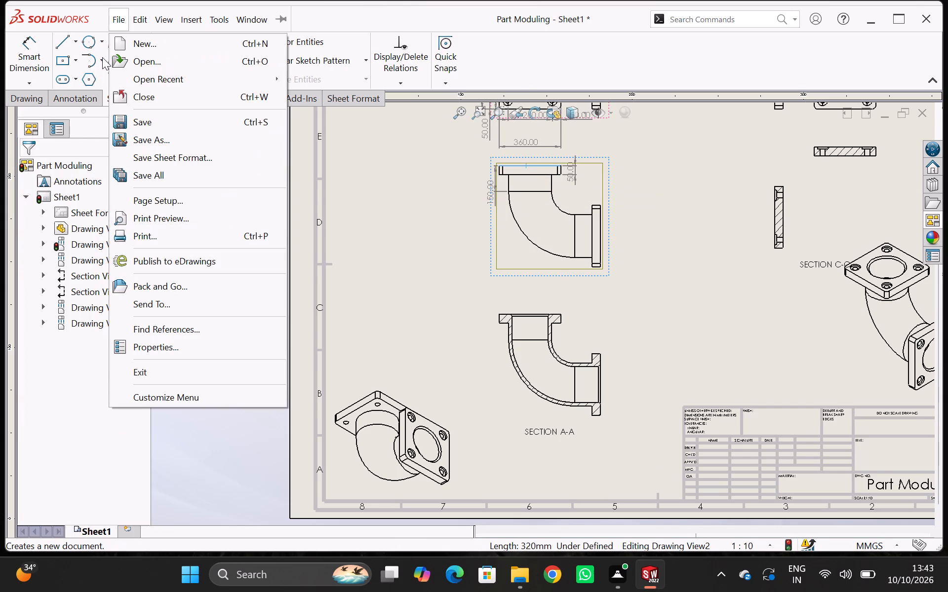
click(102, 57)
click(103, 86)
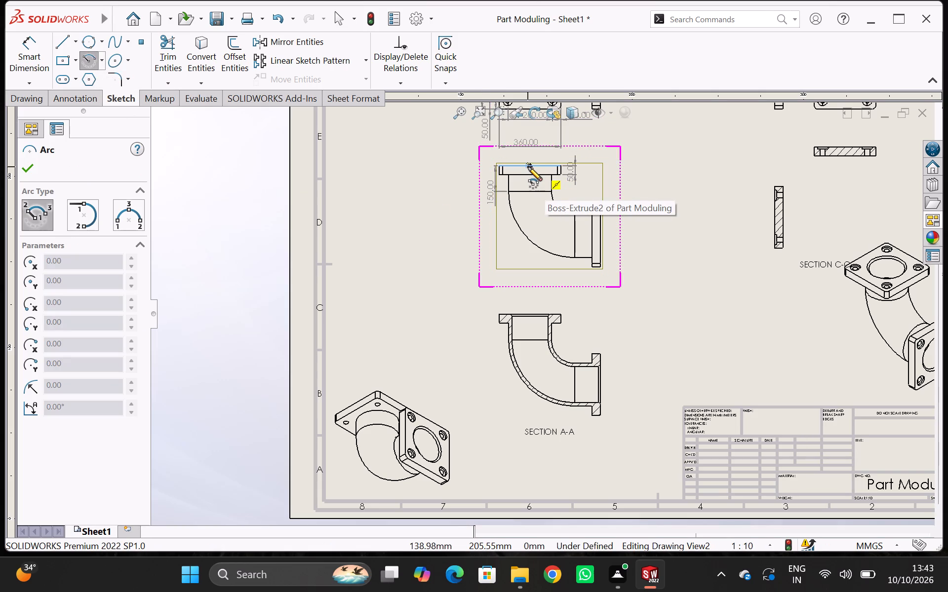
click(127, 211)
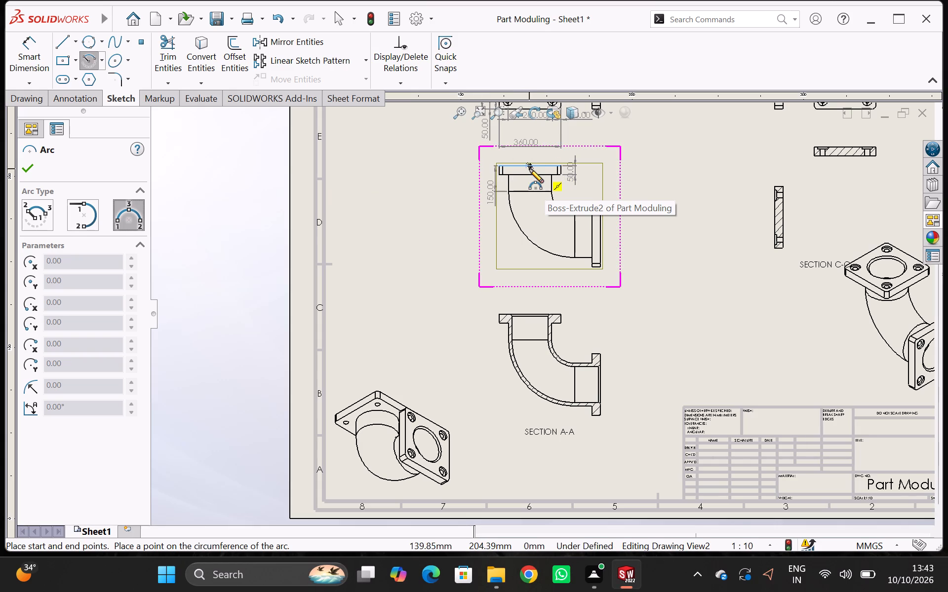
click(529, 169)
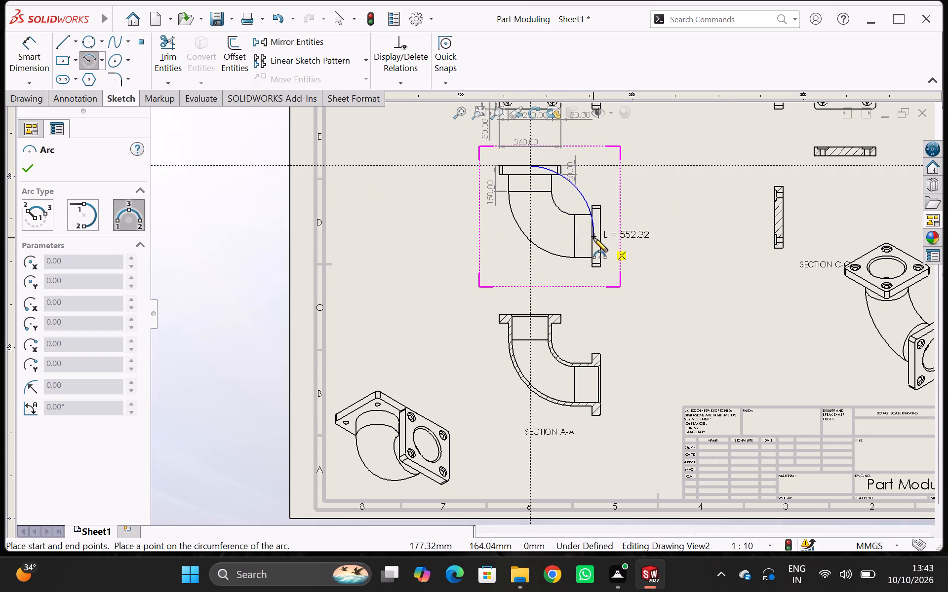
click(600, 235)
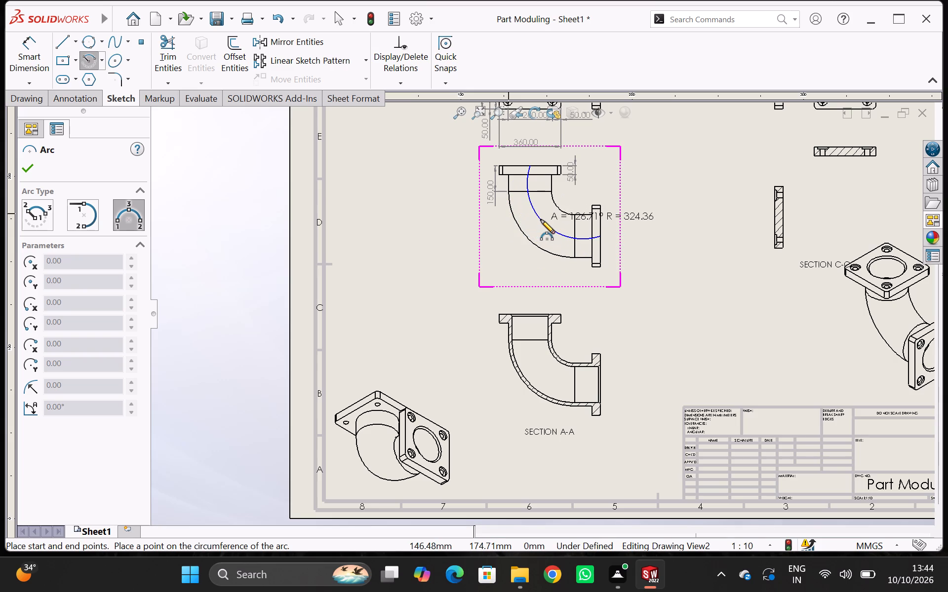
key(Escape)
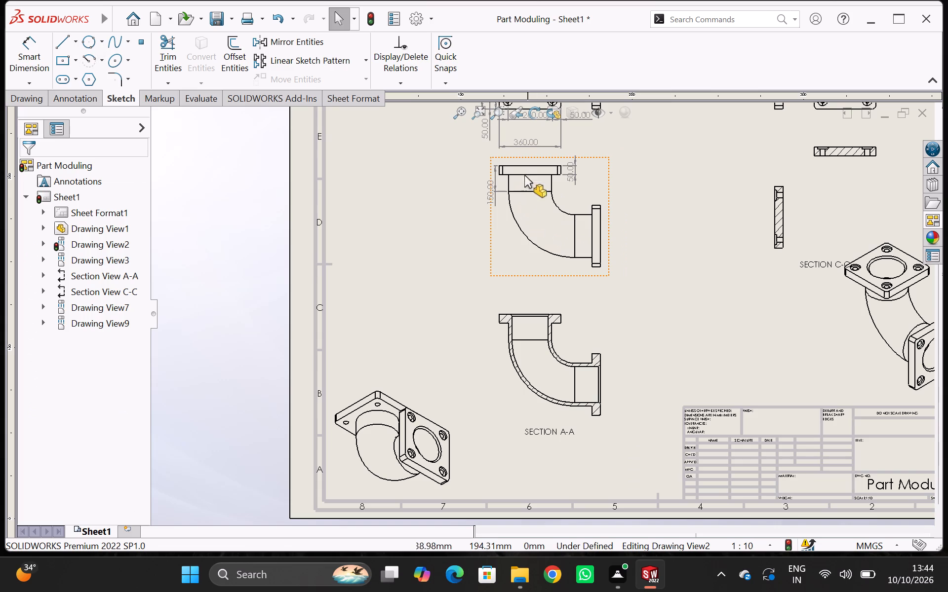
Sketch a 90° three-point arc of about 260 mm radius along the bend's centreline in the projected elbow view.
click(100, 57)
click(104, 112)
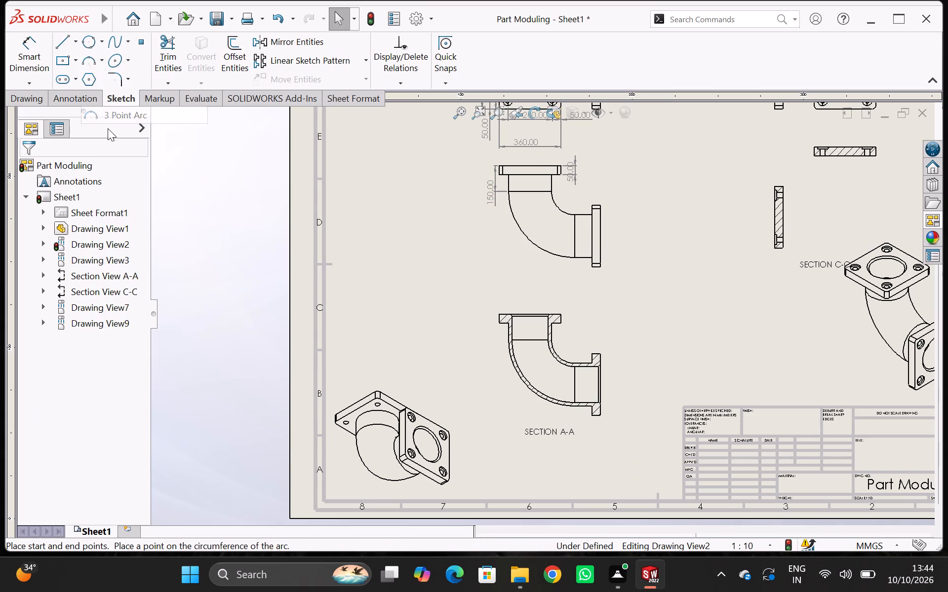
click(530, 191)
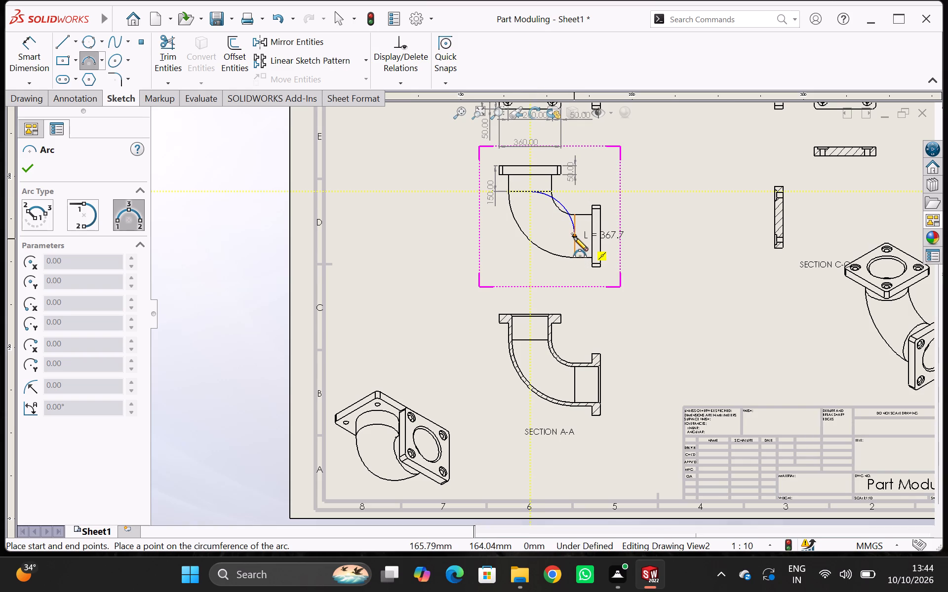
click(574, 235)
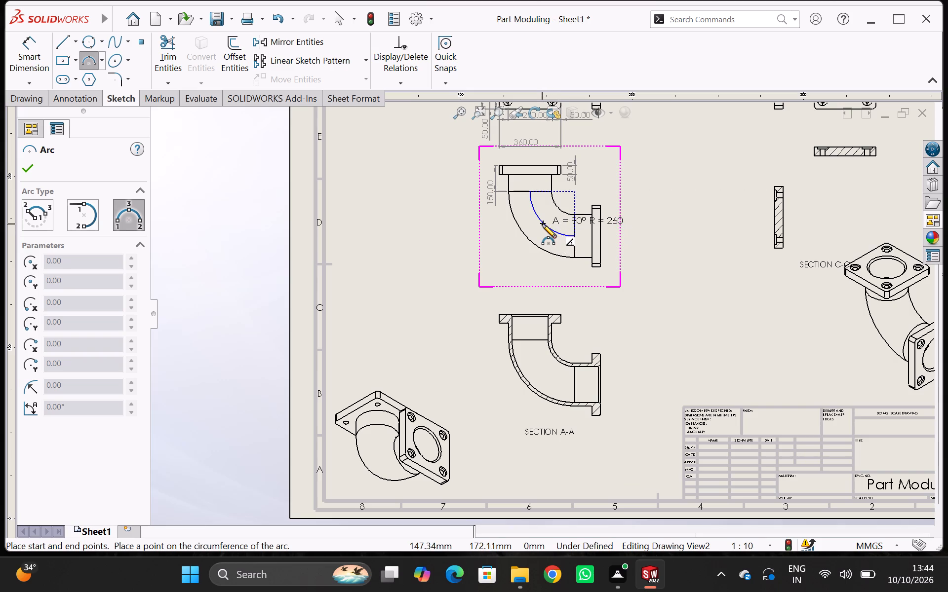
click(542, 224)
key(Escape)
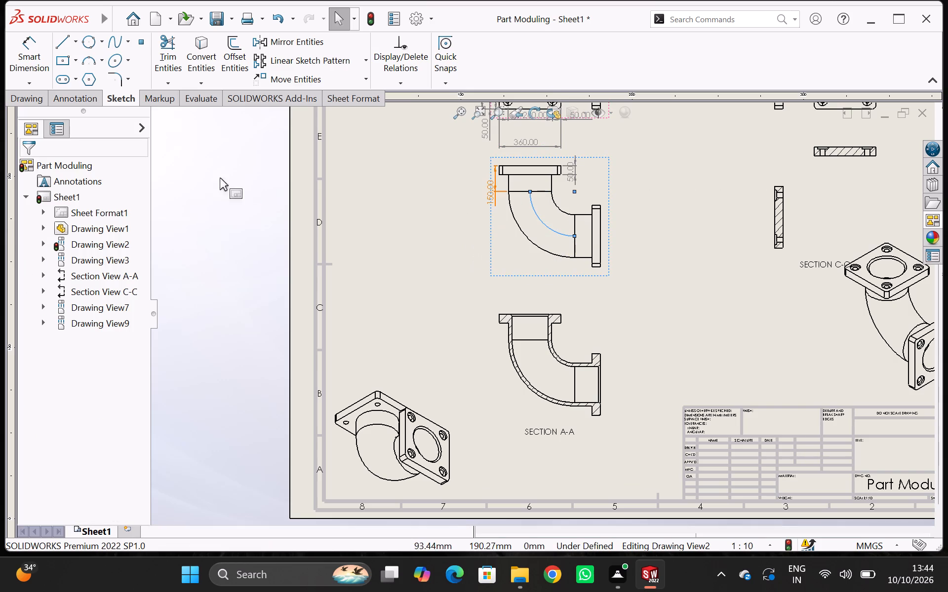
Dimension the centreline arc's radius and place the text just outside the outer curve of the bend.
click(26, 49)
click(546, 223)
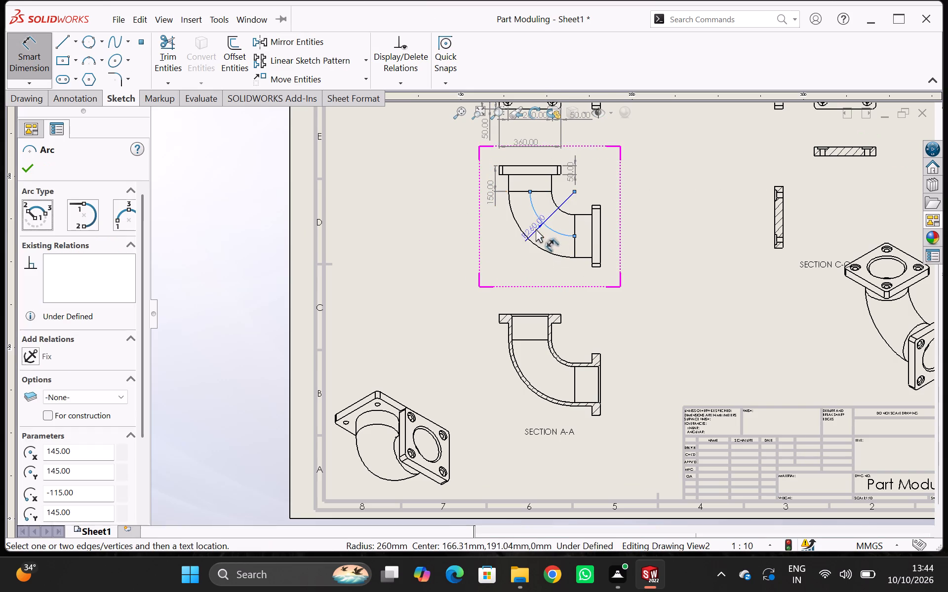
click(457, 264)
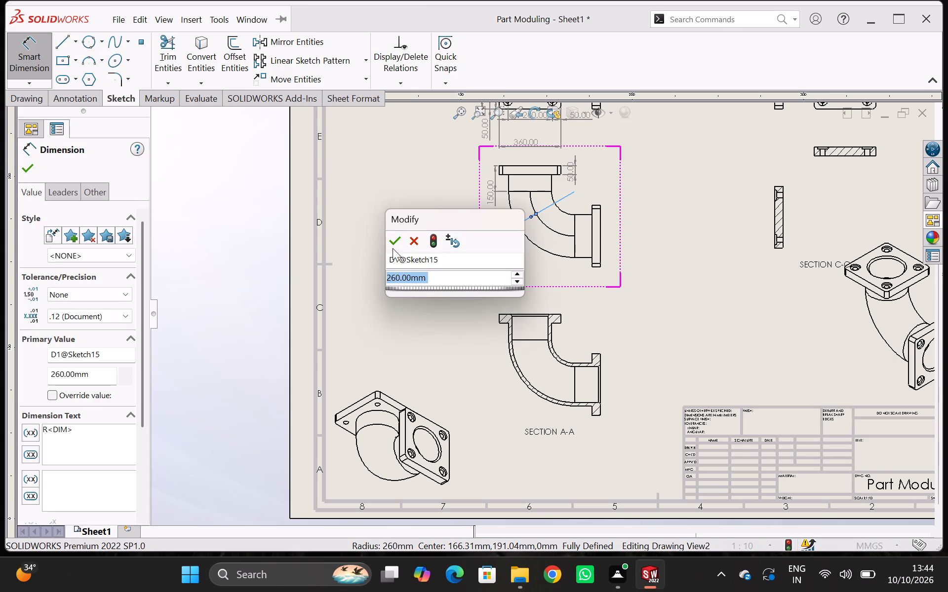
click(392, 247)
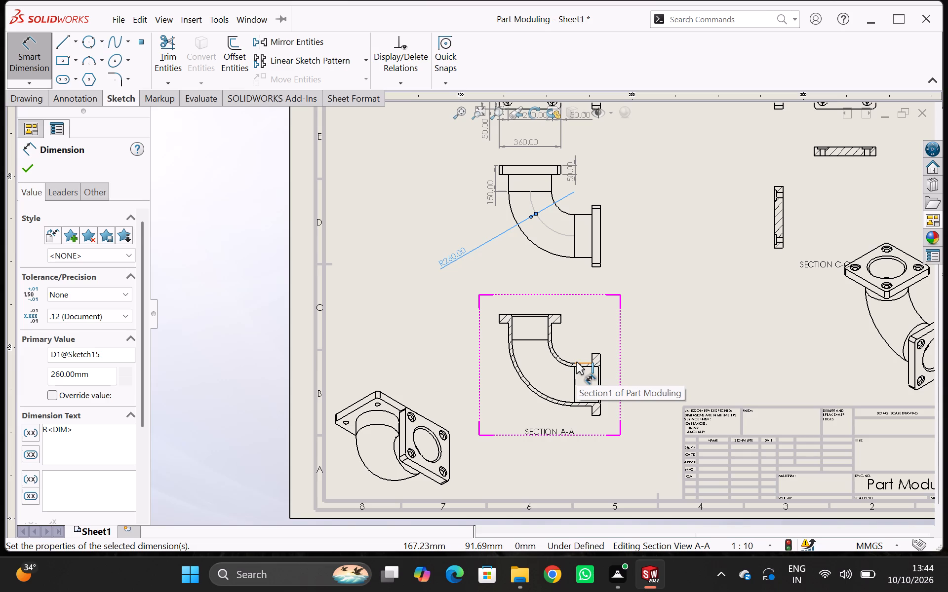
drag(447, 262, 485, 247)
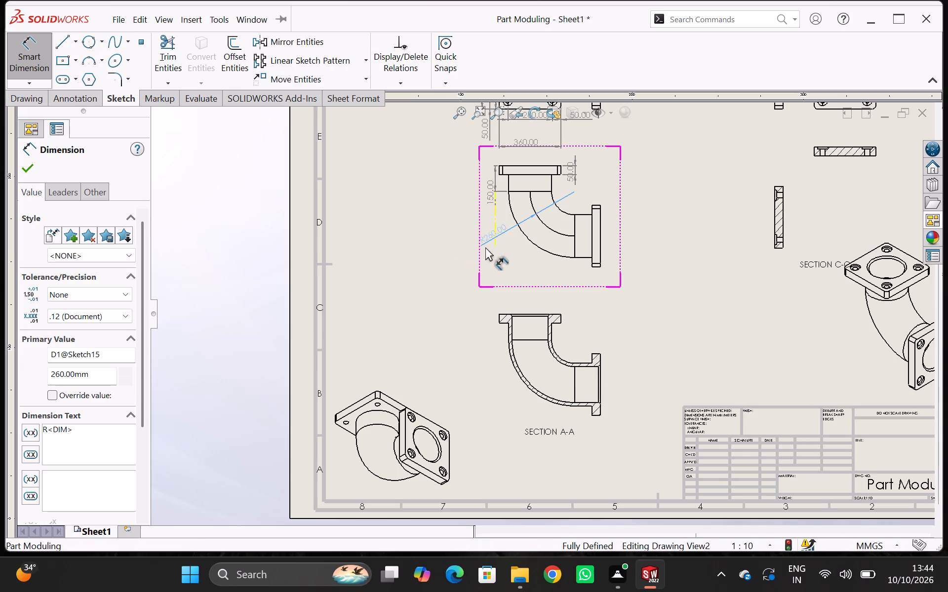
drag(485, 247, 495, 263)
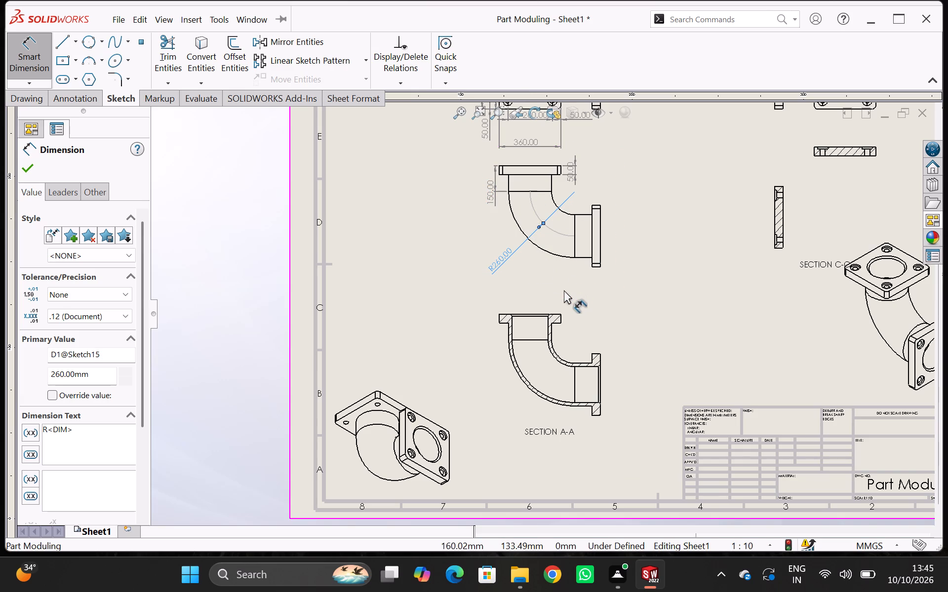
Dimension the vertical flange's thickness beneath it in the projected elbow view, with the text outside the extension lines.
click(598, 268)
click(598, 275)
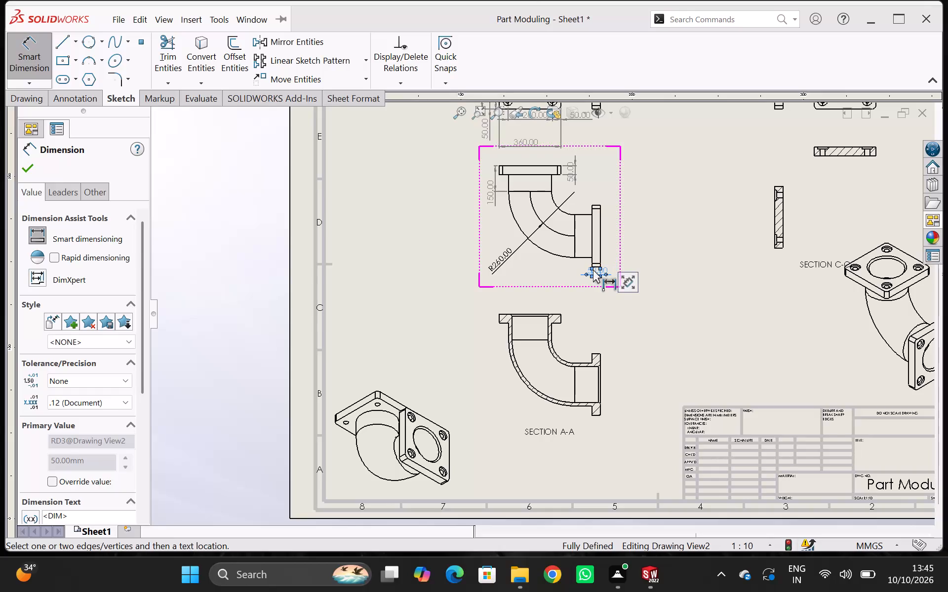
drag(593, 269, 594, 274)
drag(592, 267, 603, 277)
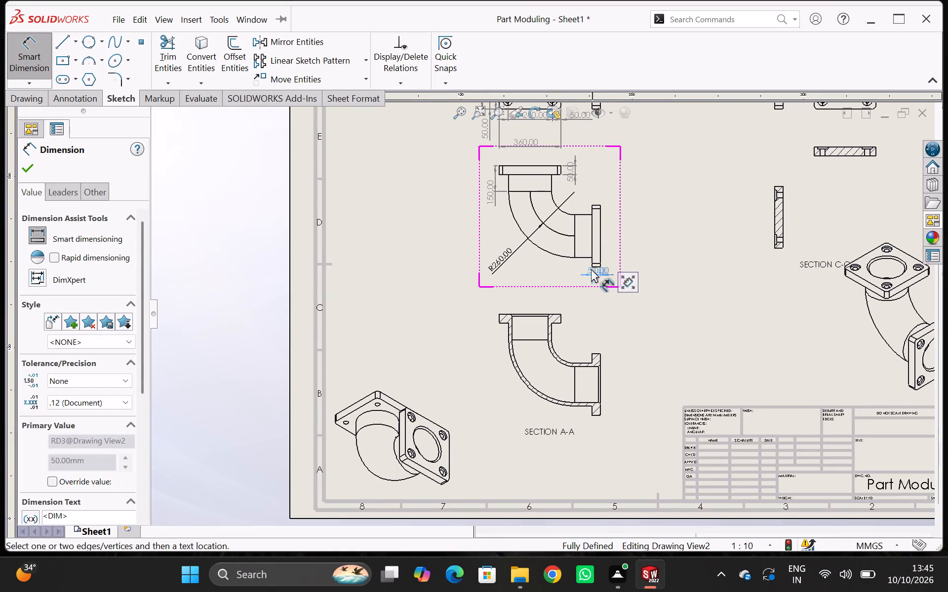
drag(591, 268, 614, 268)
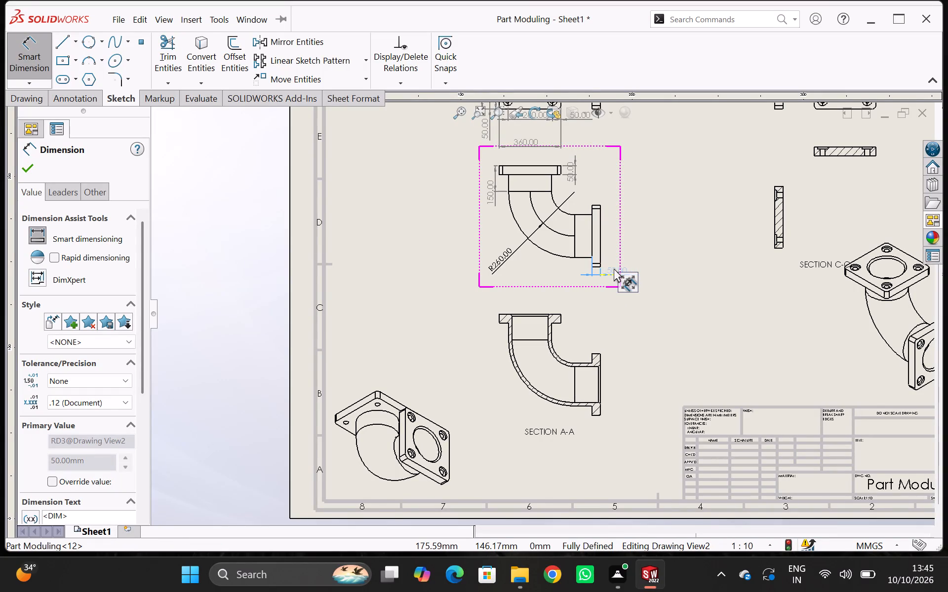
drag(614, 268, 611, 268)
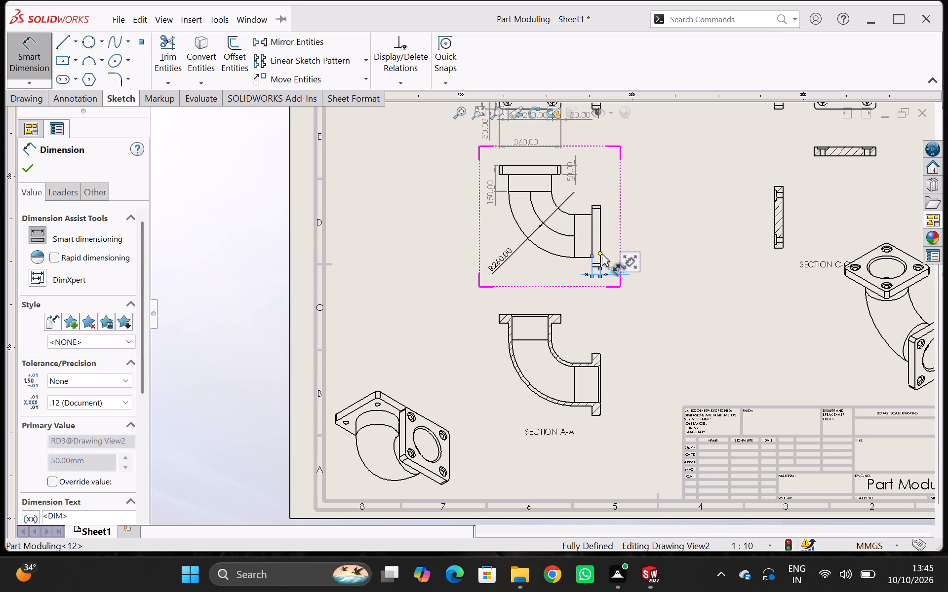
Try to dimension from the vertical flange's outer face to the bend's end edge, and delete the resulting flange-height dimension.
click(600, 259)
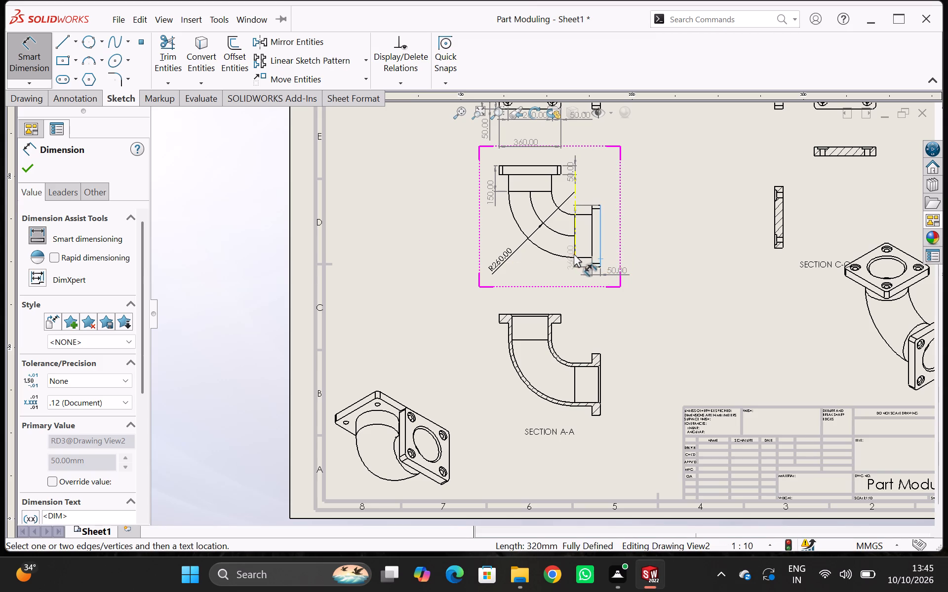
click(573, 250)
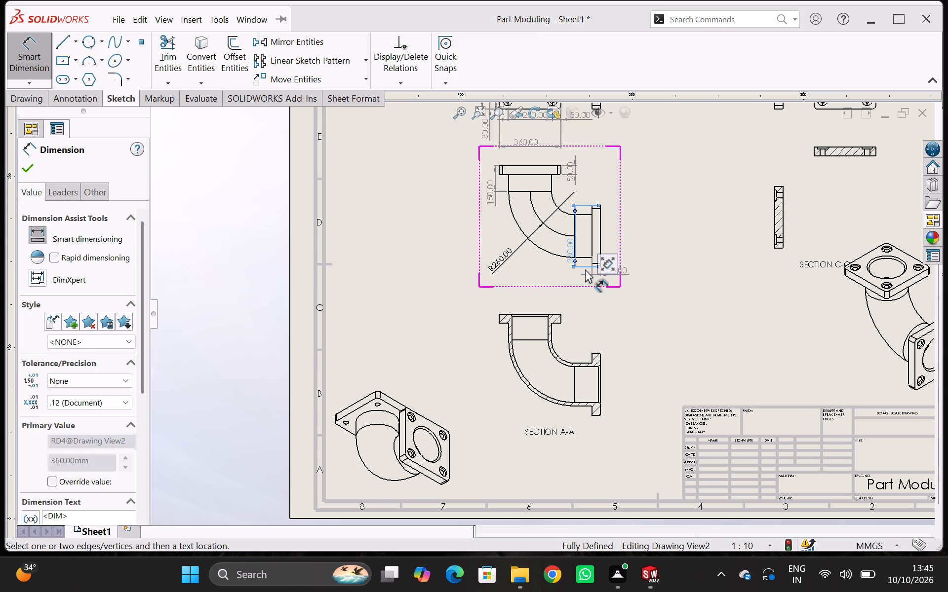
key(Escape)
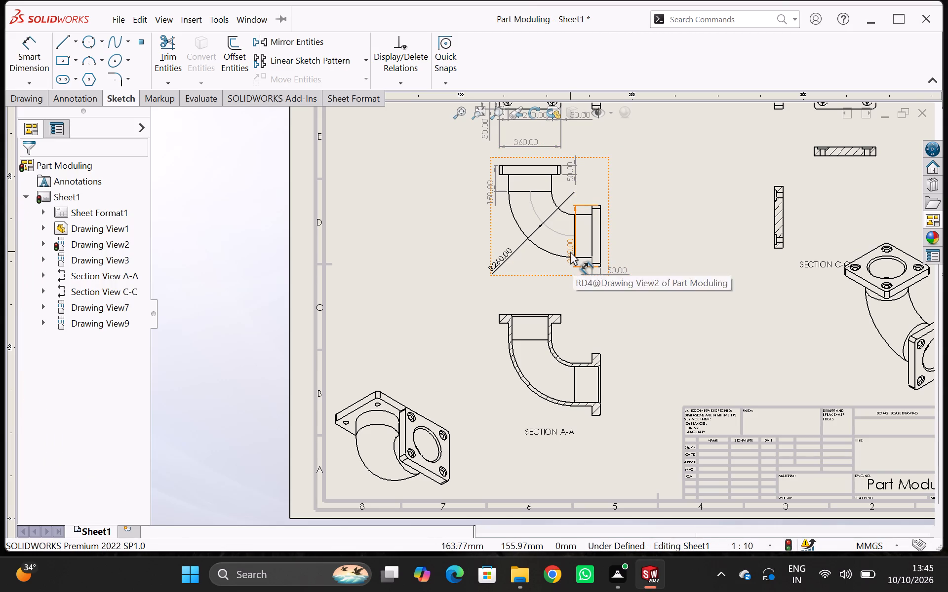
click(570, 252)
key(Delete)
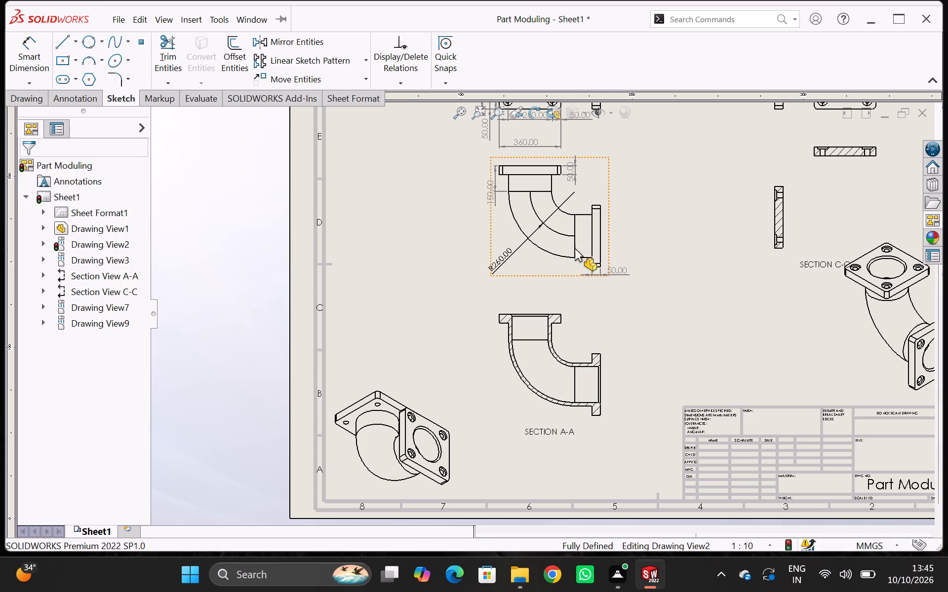
Dimension the distance from the vertical flange's outer face to the bend's end edge, placed below the flange-thickness dimension.
click(600, 228)
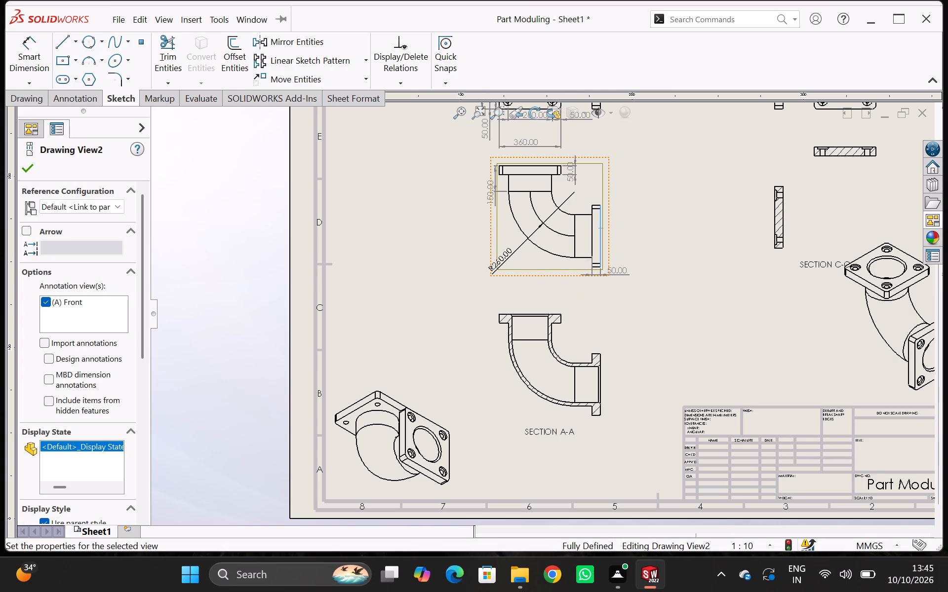
click(33, 68)
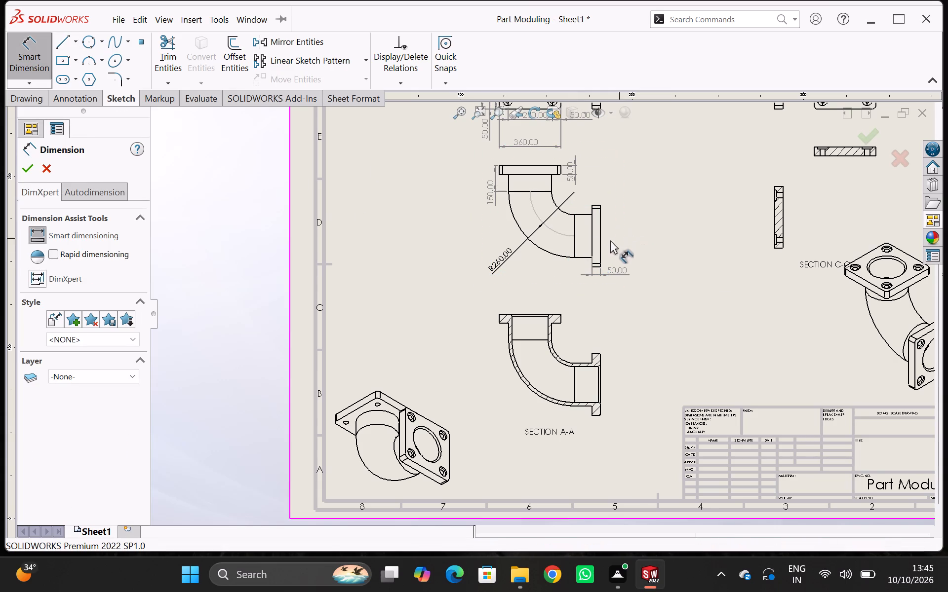
click(602, 239)
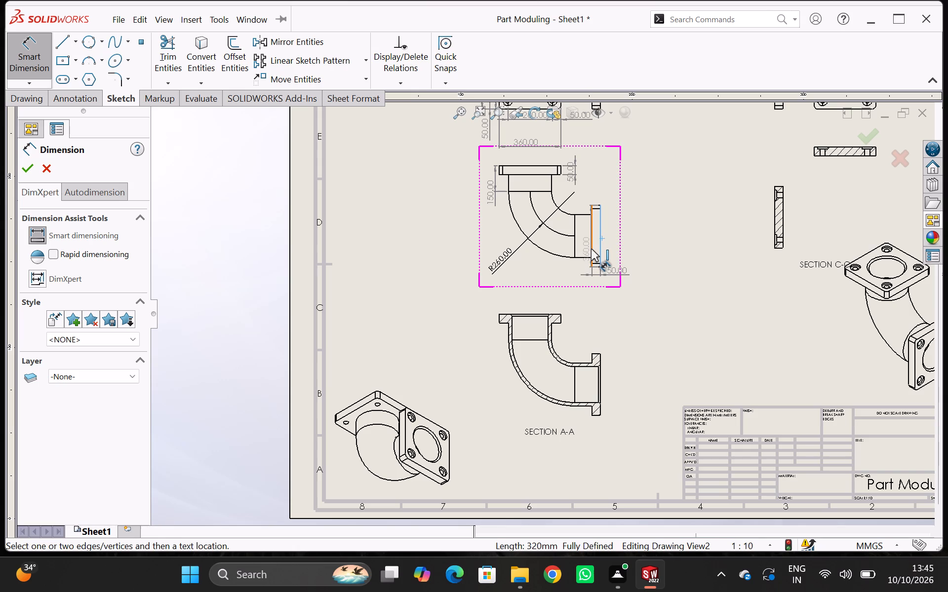
click(591, 249)
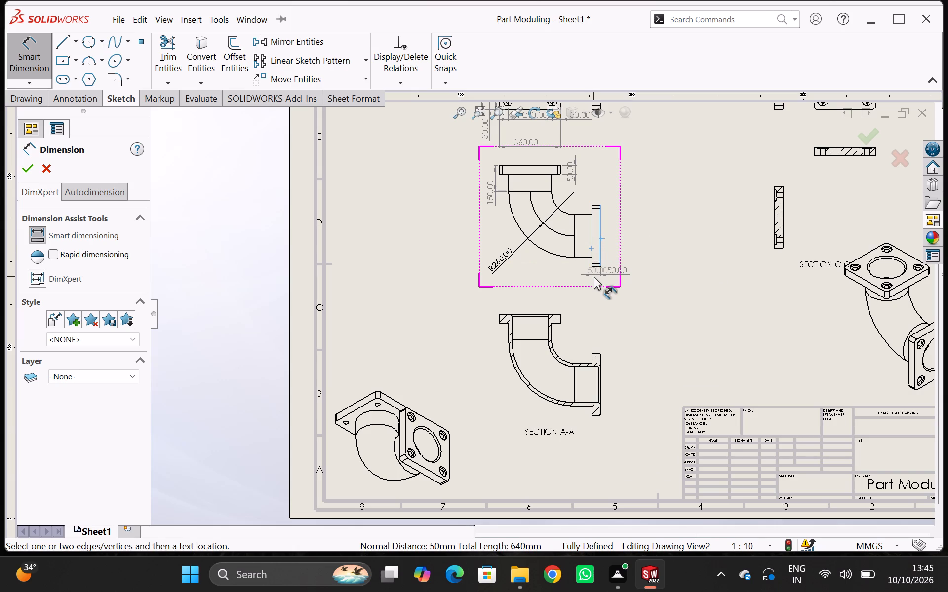
key(Escape)
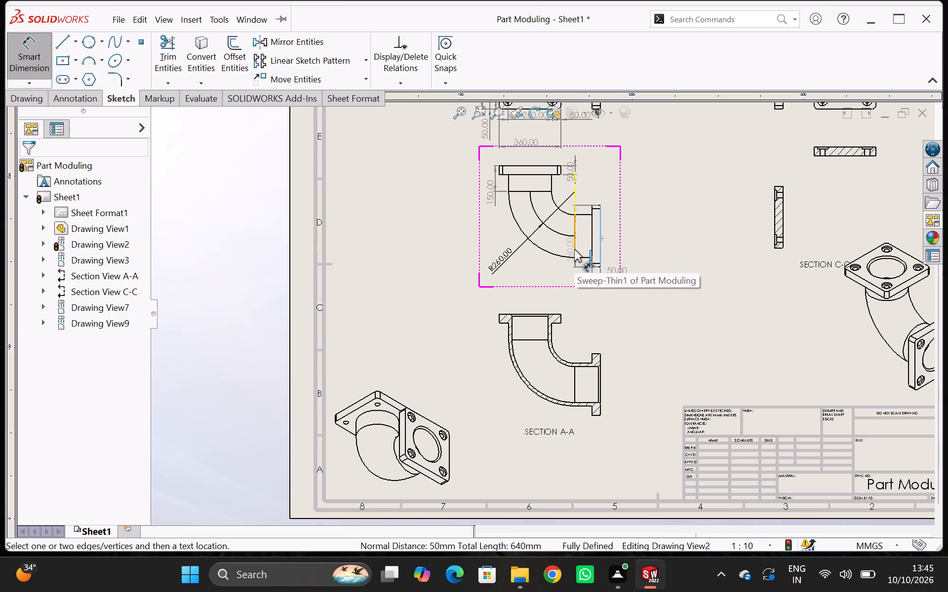
click(574, 249)
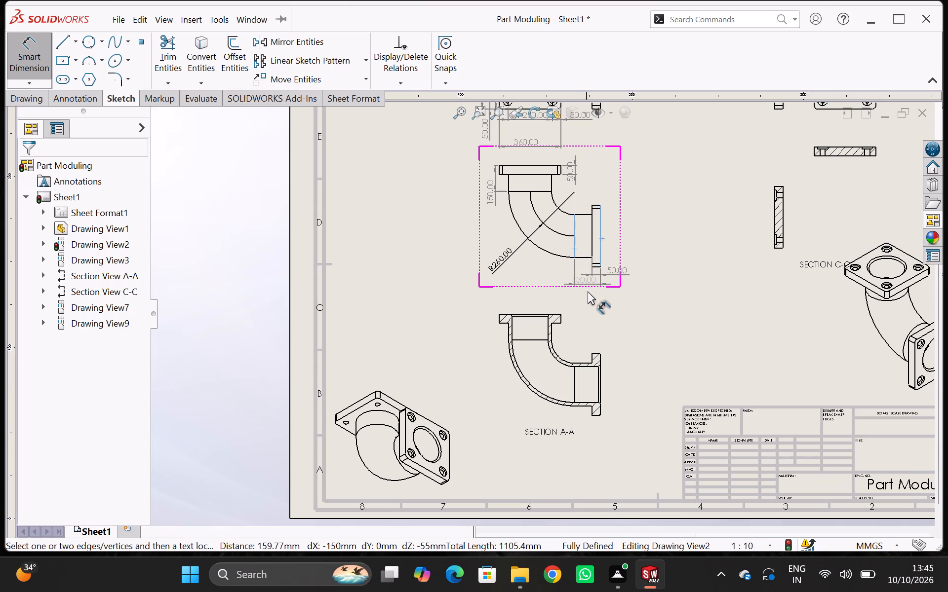
click(589, 296)
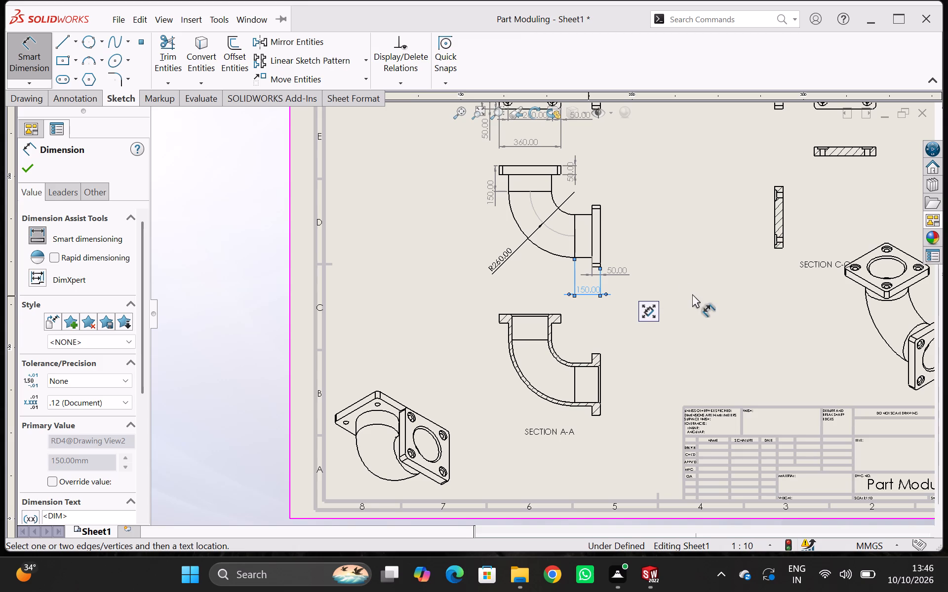
key(Escape)
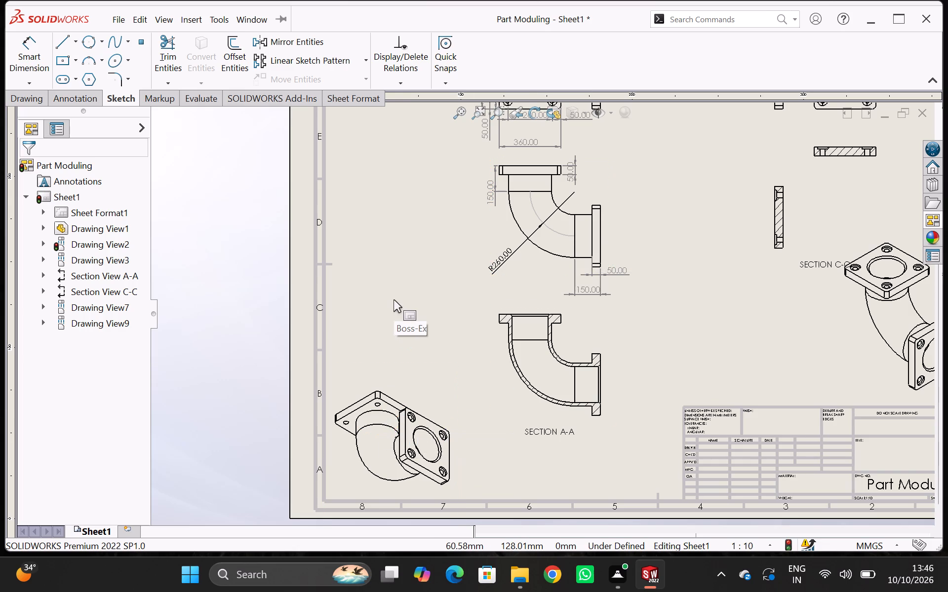
Examine the whole sheet to check which projected, section and isometric views still lack dimensions.
scroll(675, 297, down, 2)
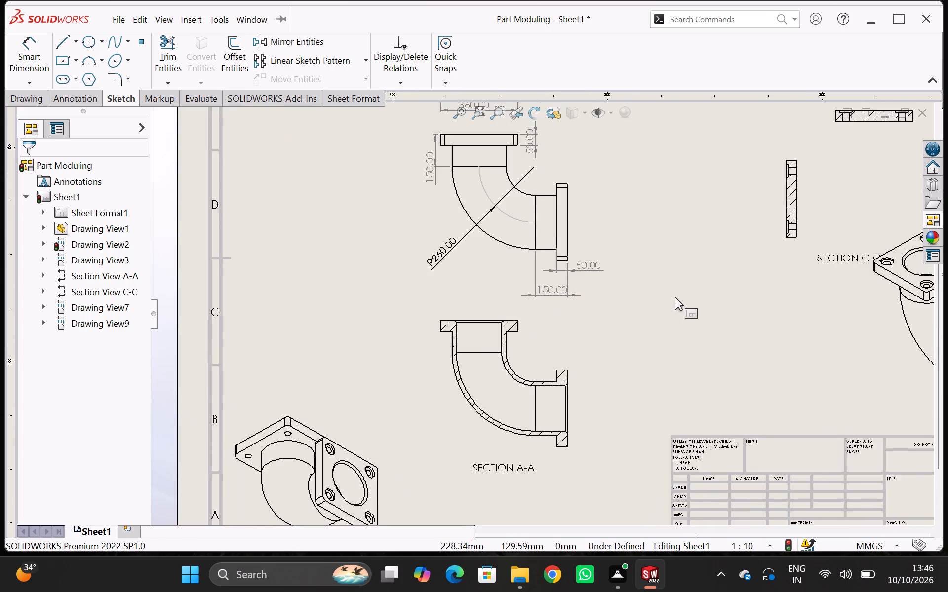
scroll(675, 297, up, 4)
scroll(639, 193, down, 3)
scroll(636, 185, up, 1)
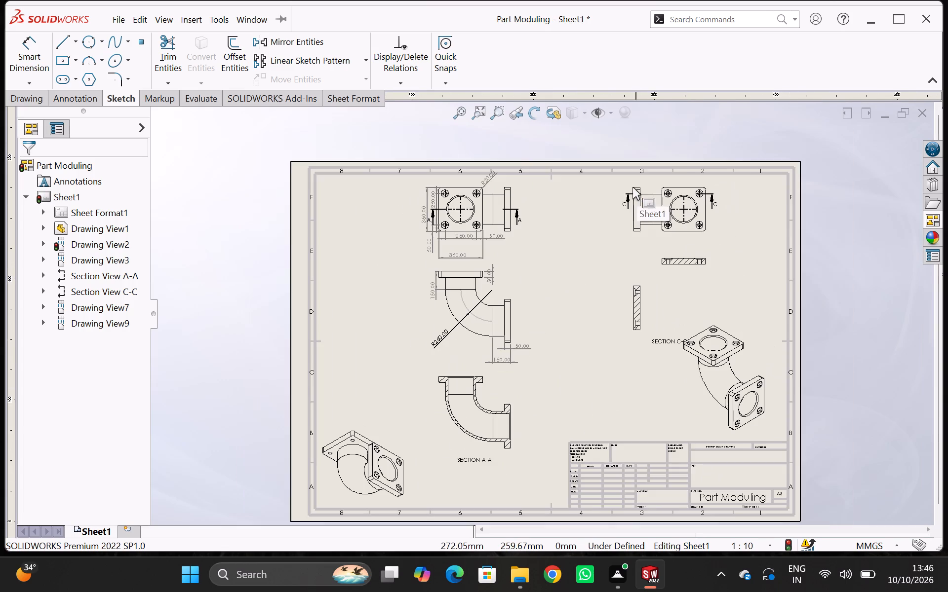
scroll(598, 239, down, 2)
scroll(595, 240, up, 2)
scroll(605, 309, down, 3)
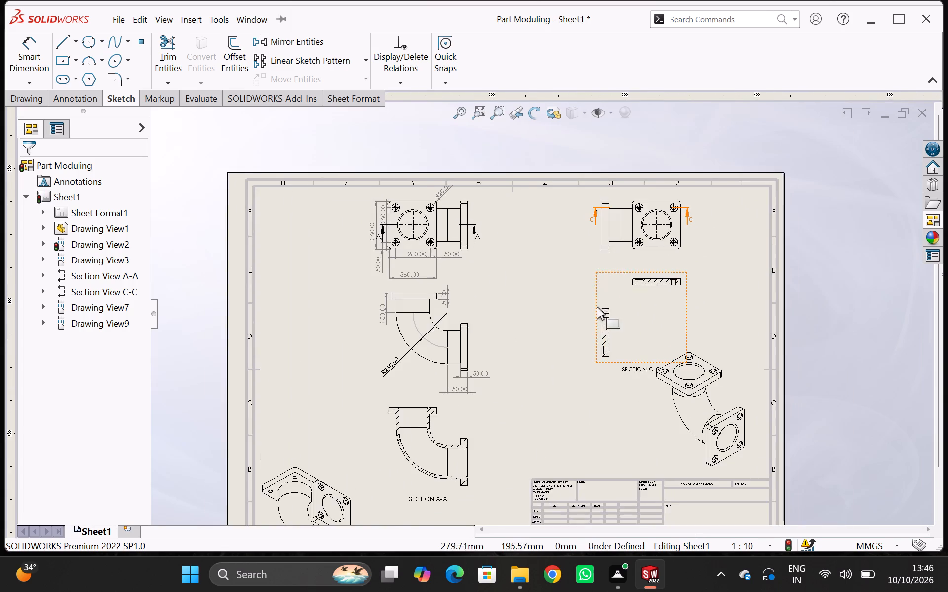
scroll(597, 307, down, 1)
scroll(572, 332, up, 2)
scroll(623, 355, down, 4)
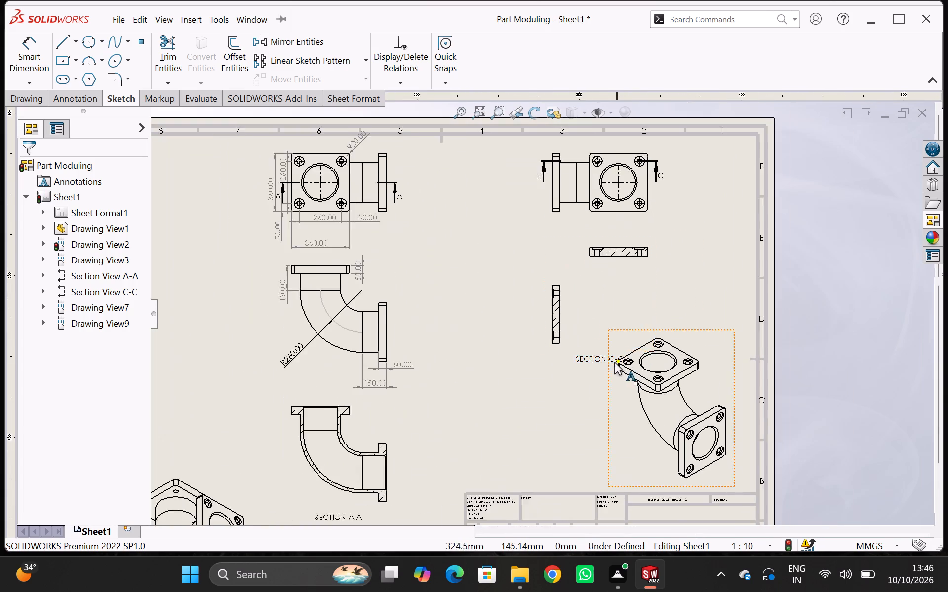
scroll(614, 362, up, 3)
scroll(572, 380, down, 2)
scroll(569, 366, up, 2)
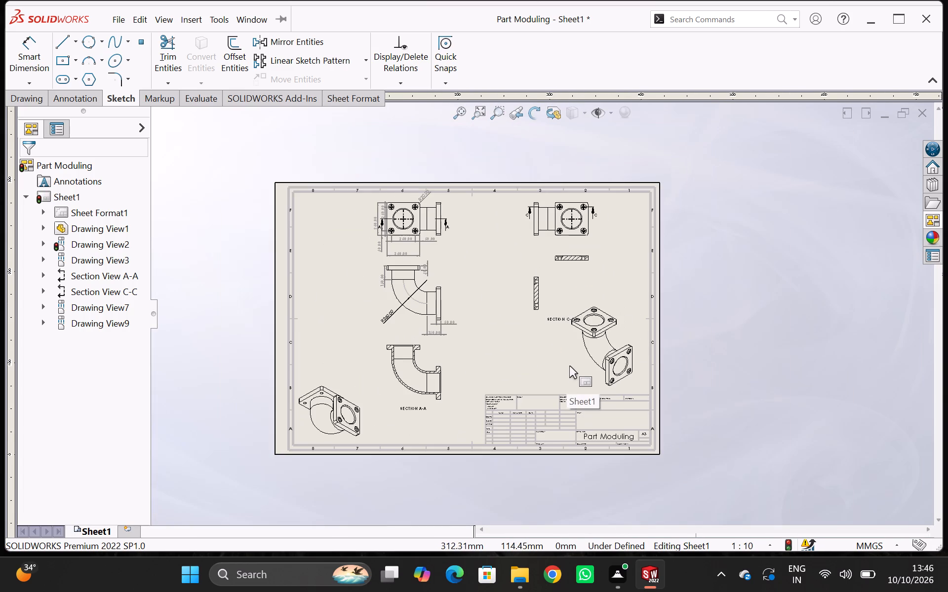
scroll(528, 350, down, 2)
scroll(527, 352, up, 1)
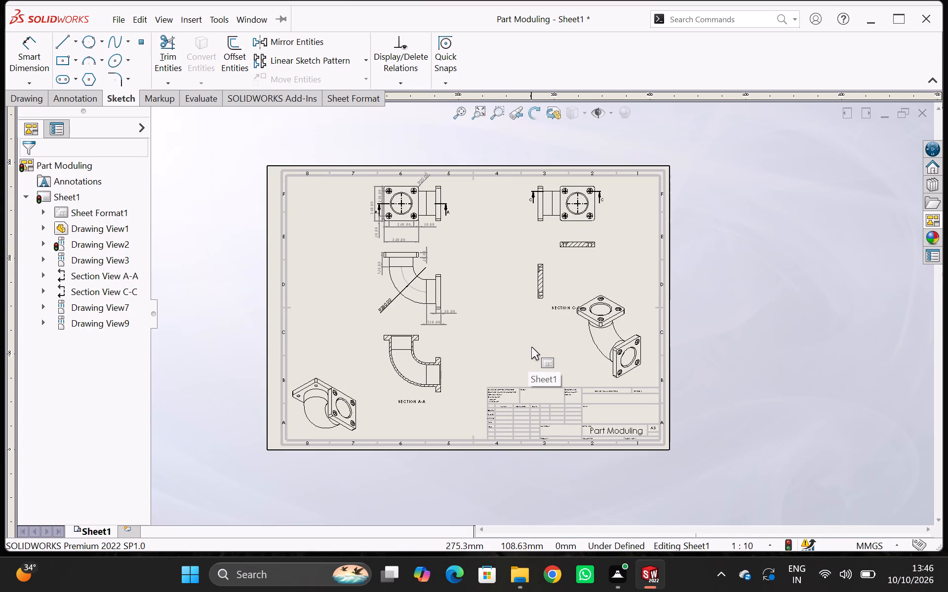
scroll(523, 353, down, 1)
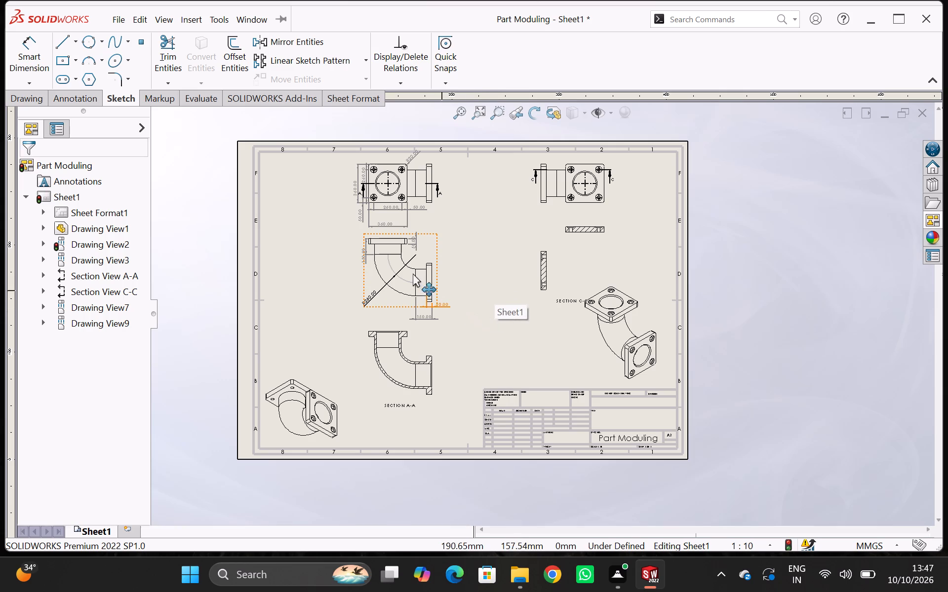
Sketch a 90° three-point centreline arc of 260 mm radius between the bend's end edges in section view A-A.
click(91, 63)
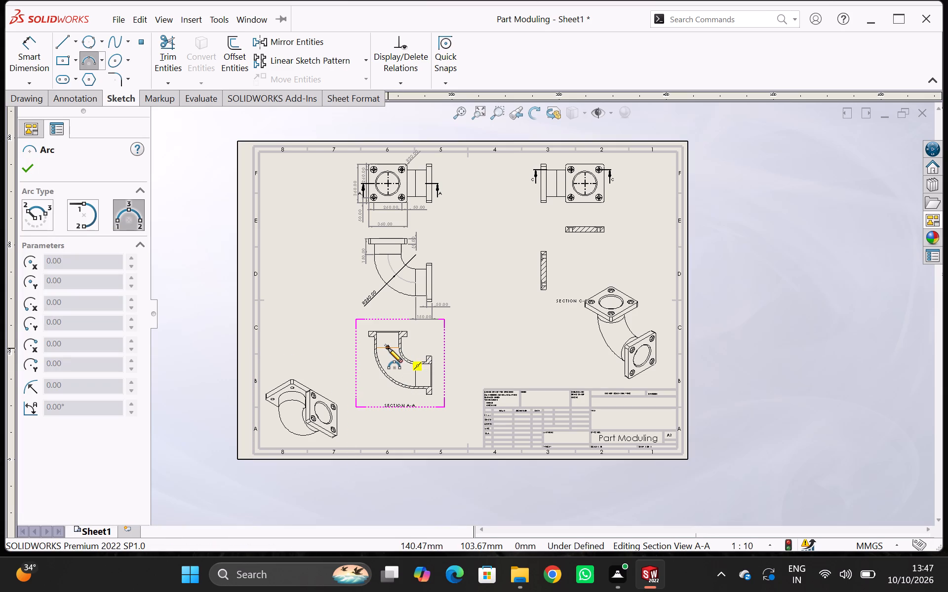
click(388, 348)
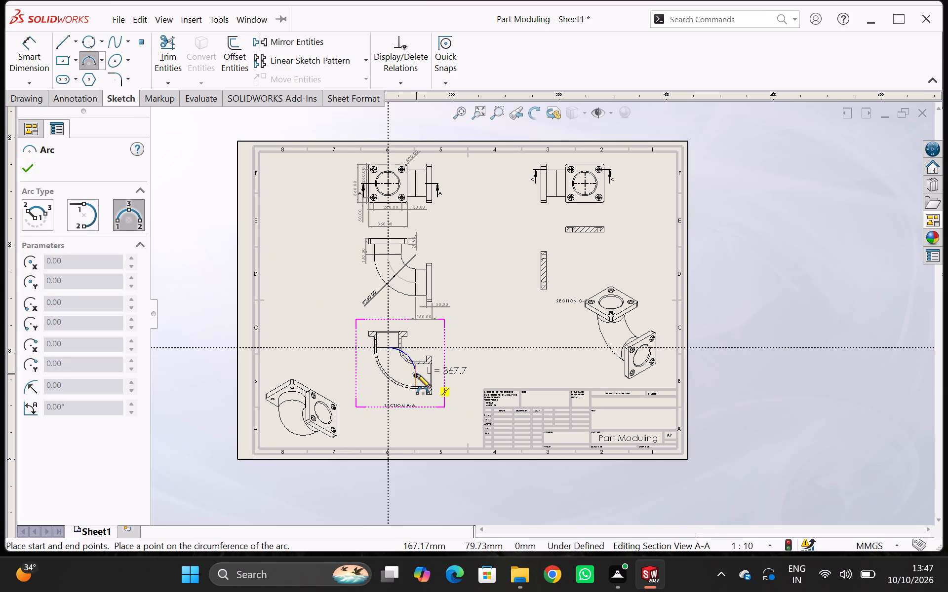
click(417, 375)
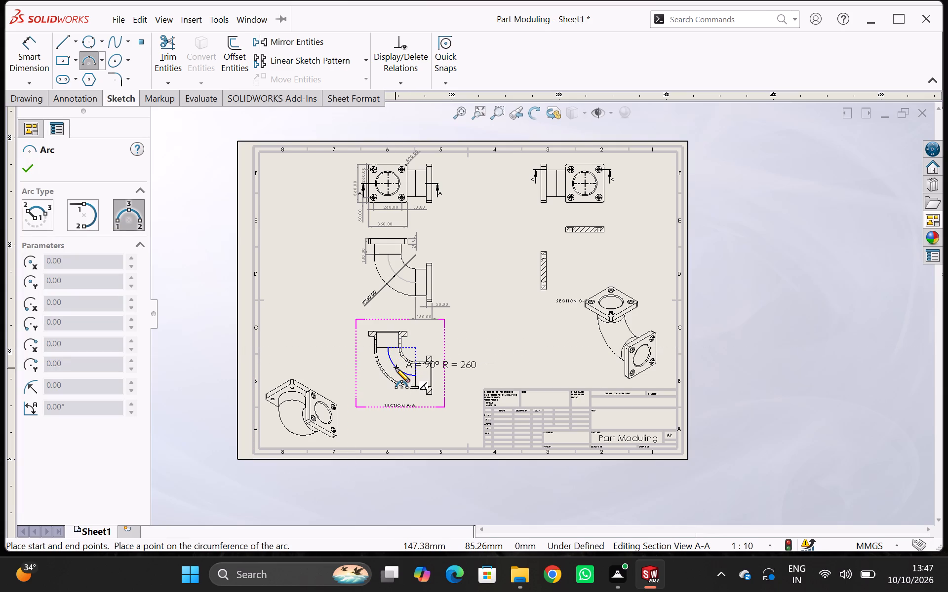
click(395, 368)
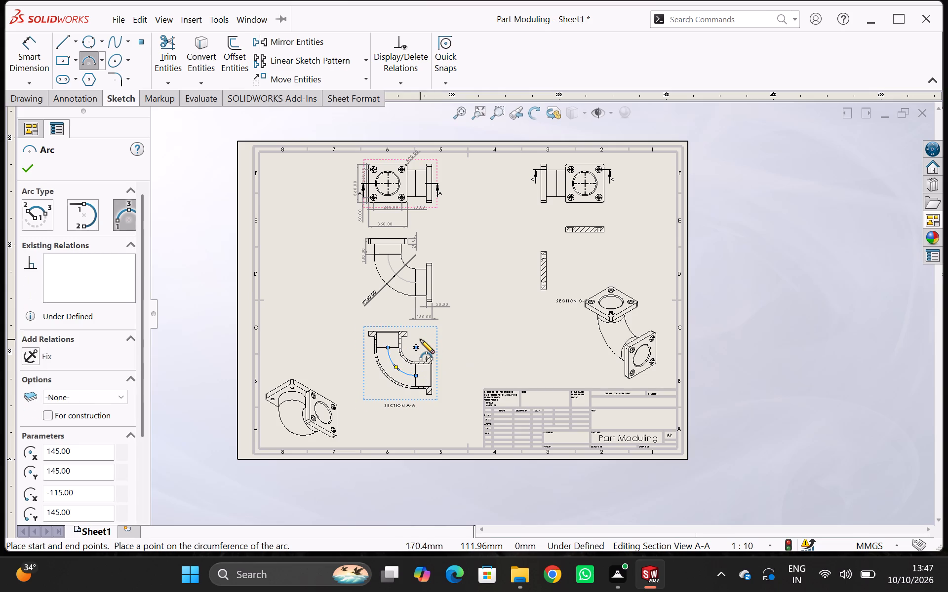
key(Escape)
Dimension the centreline arc's radius in section view A-A, with the text outside the bend's outer curve.
click(9, 62)
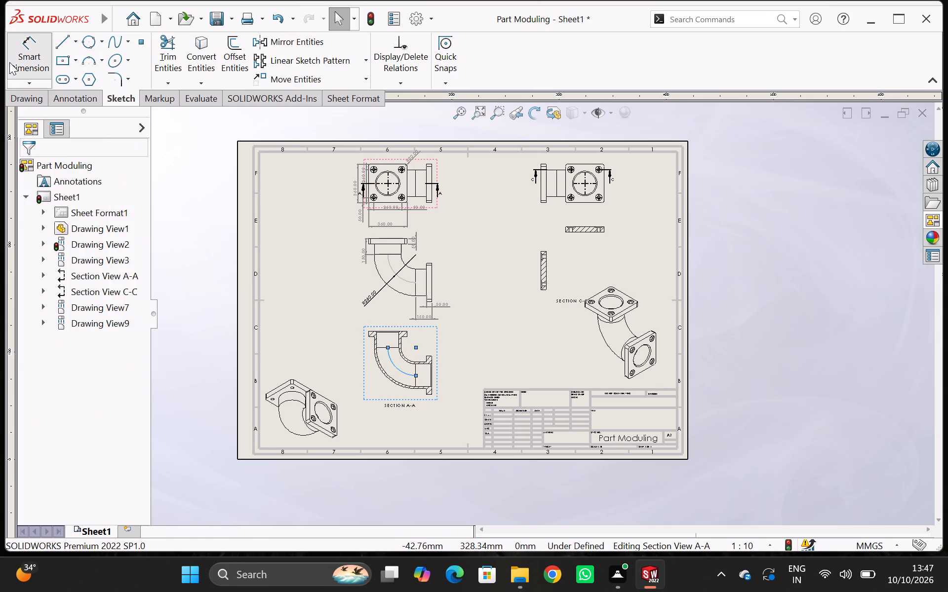
click(401, 370)
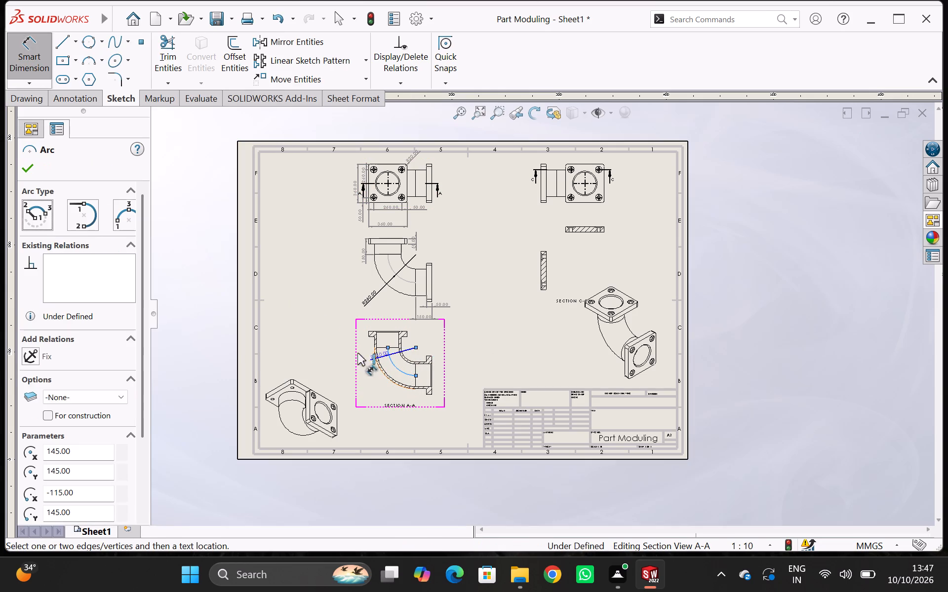
click(369, 385)
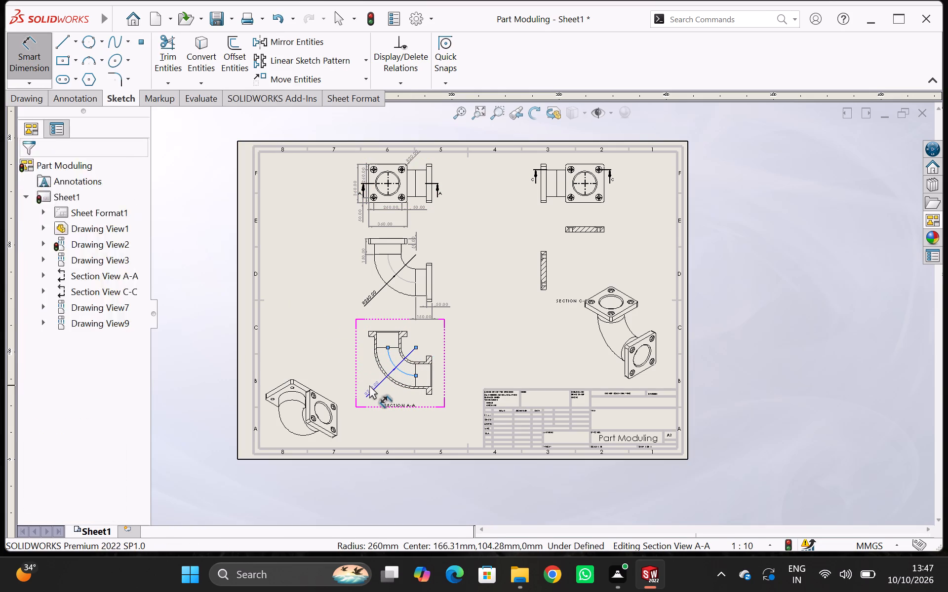
click(311, 375)
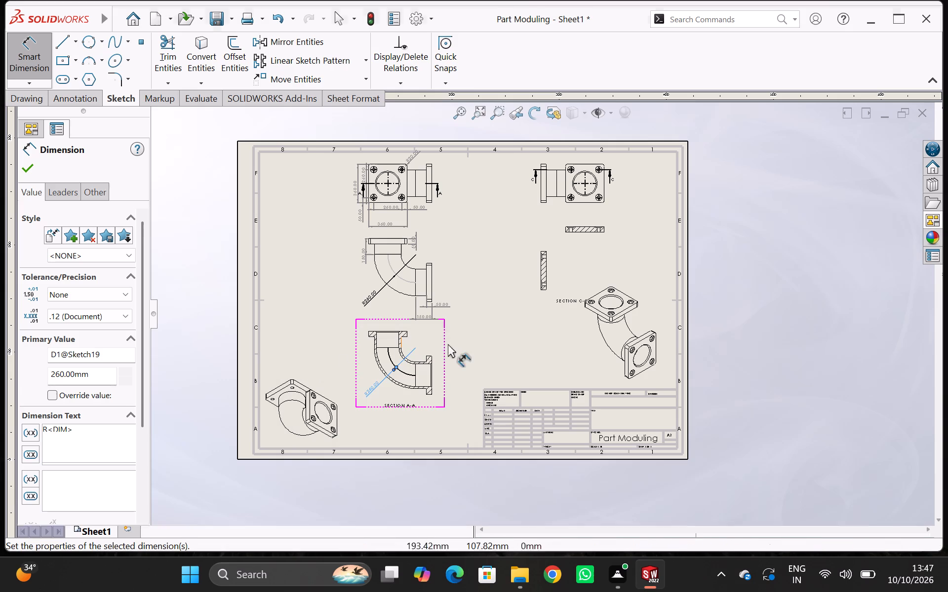
Delete the projected elbow view between the front view and section view A-A.
click(437, 230)
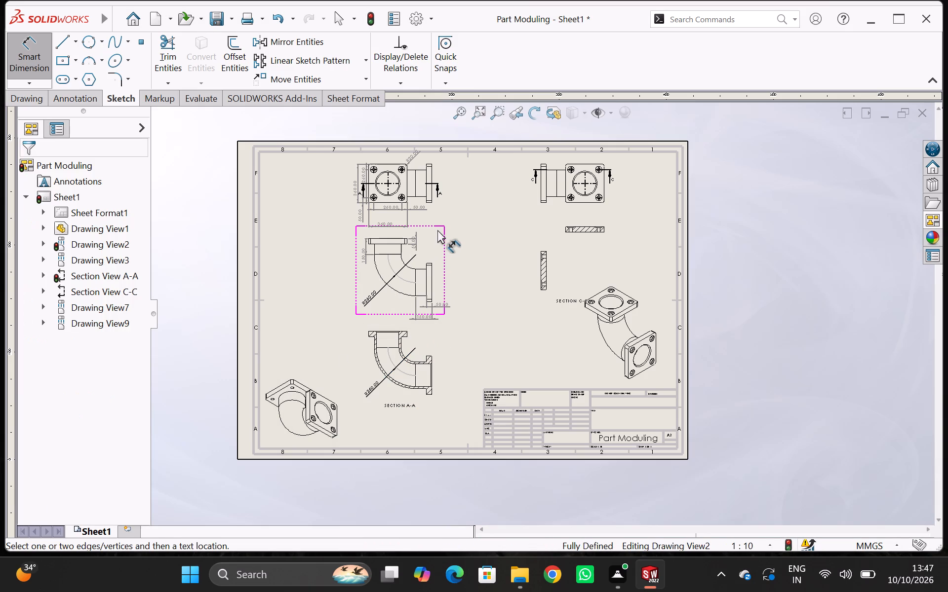
key(Delete)
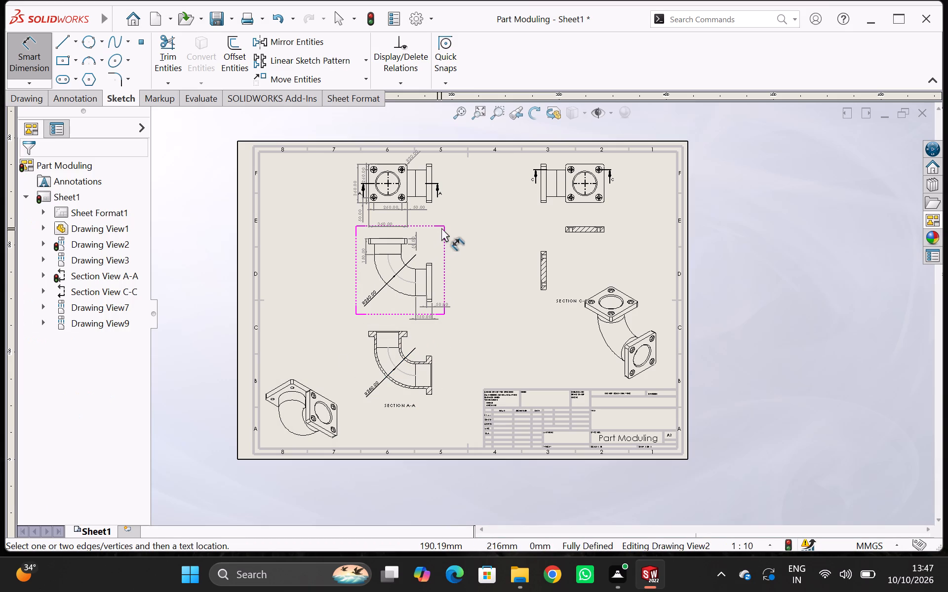
click(441, 228)
key(Delete)
click(422, 239)
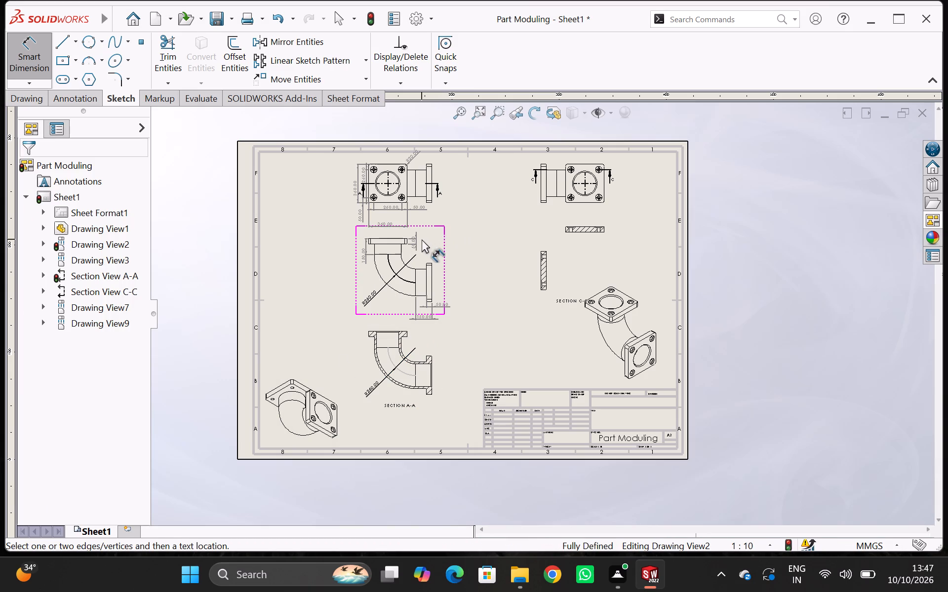
key(Delete)
key(Delete)
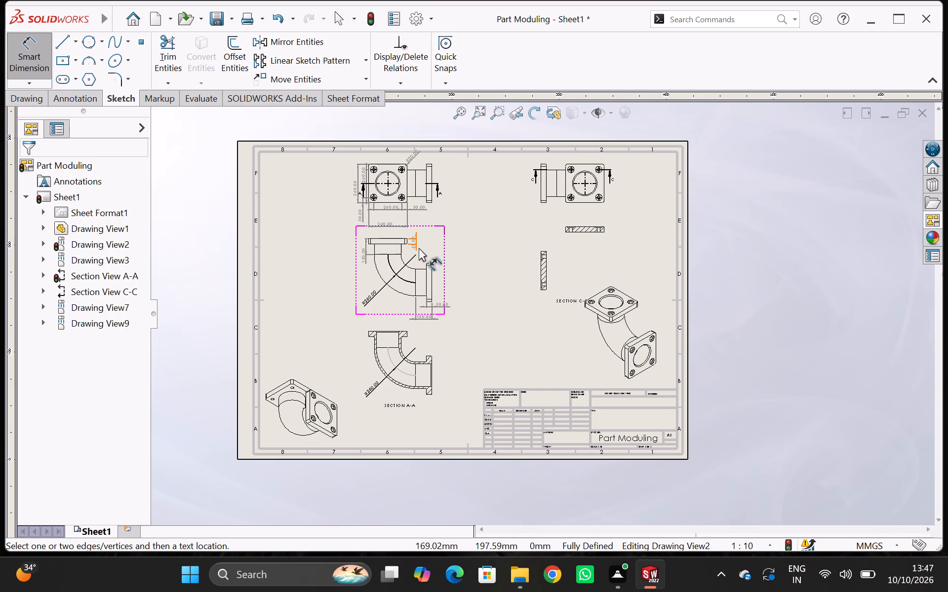
click(419, 248)
drag(443, 225, 436, 237)
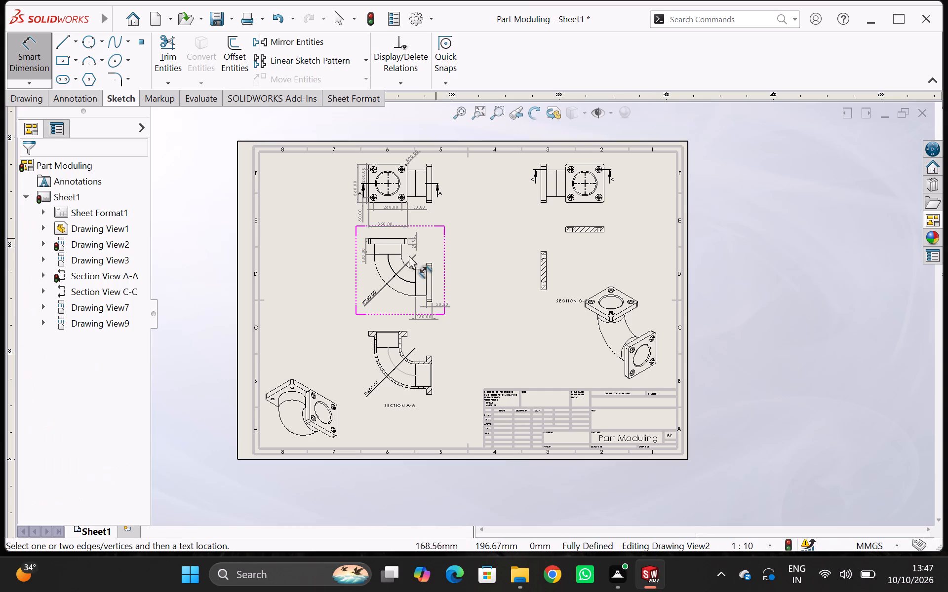
drag(404, 259, 450, 251)
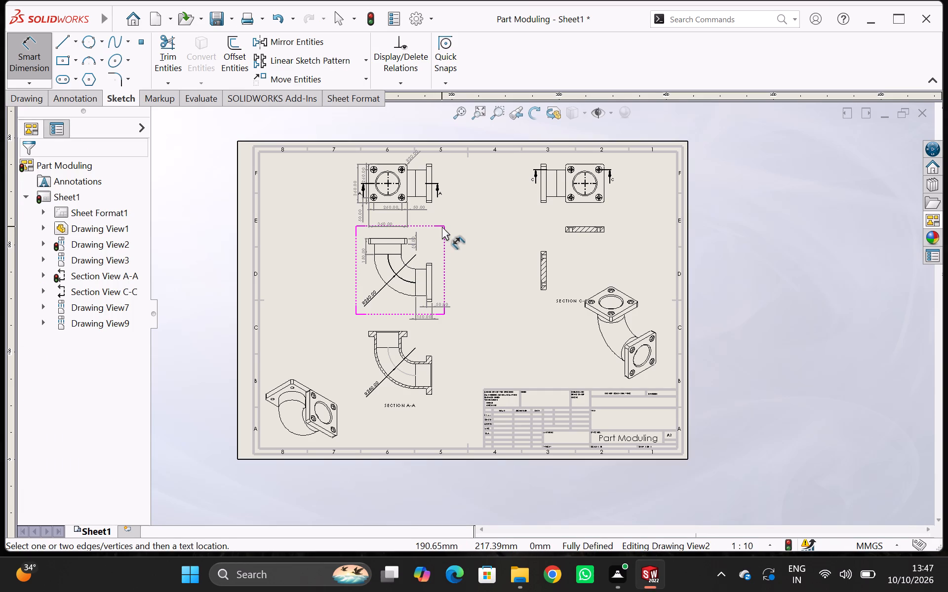
key(Escape)
key(Escape)
click(436, 235)
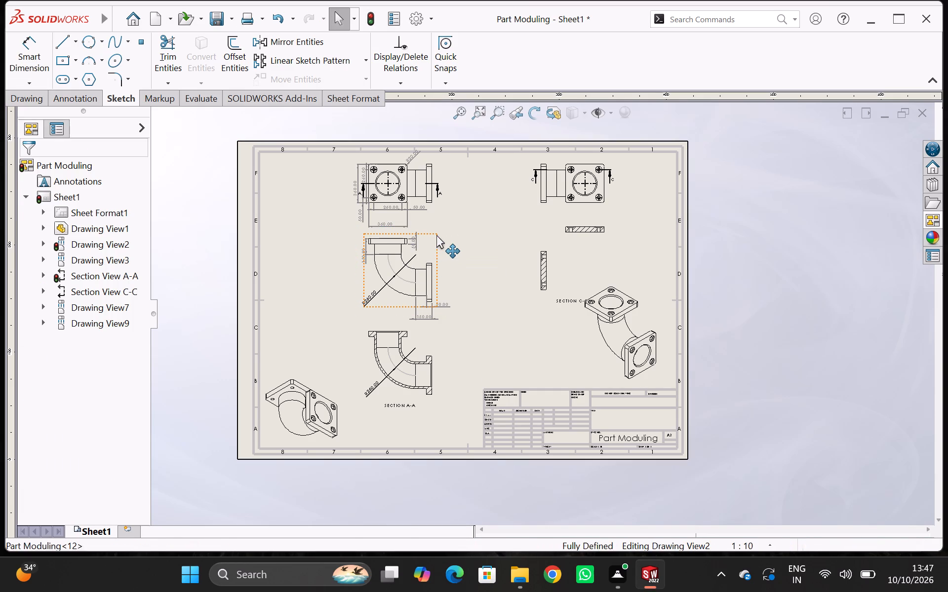
drag(436, 235, 457, 231)
key(Delete)
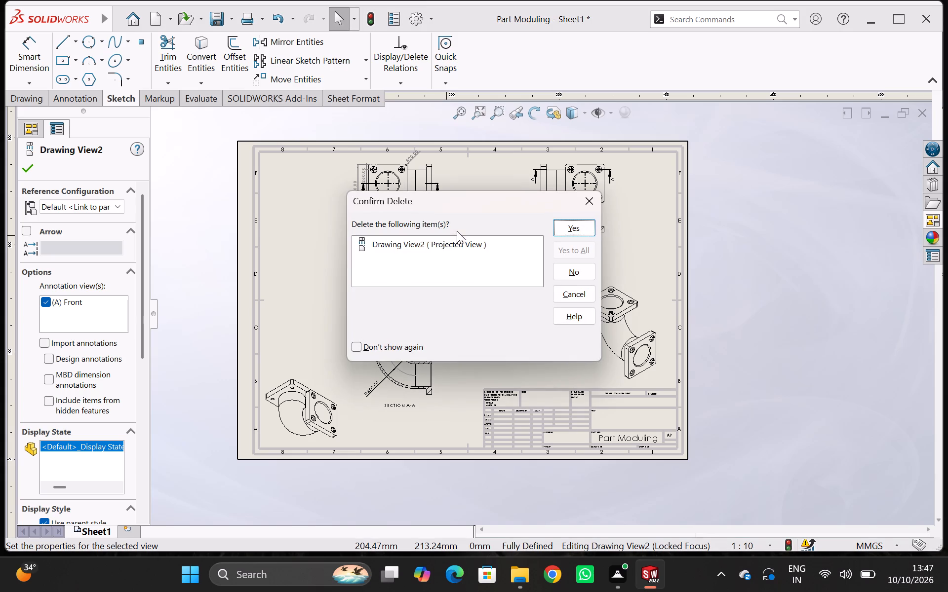
click(561, 227)
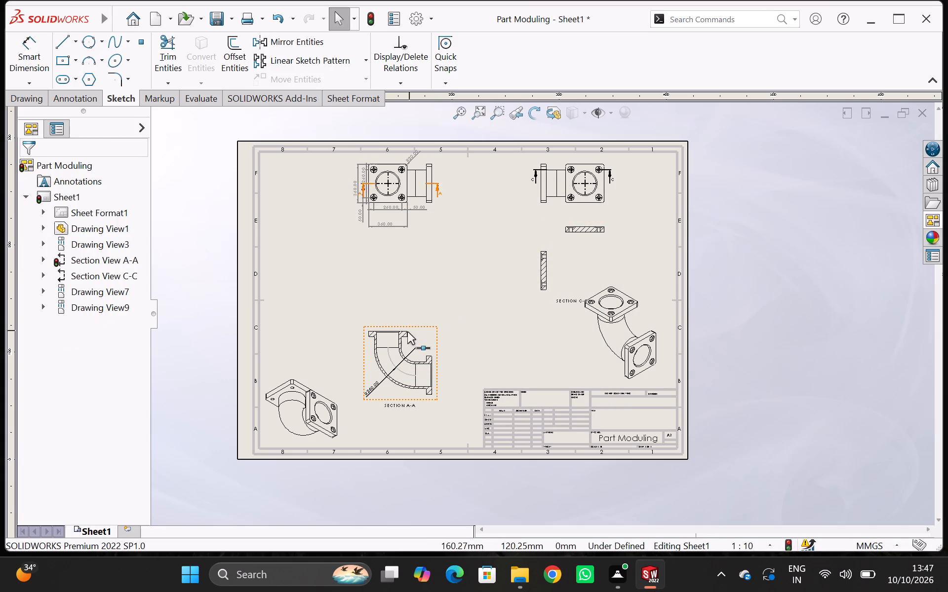
Move section view A-A up into the space beneath the dimensioned front view.
drag(434, 327, 431, 273)
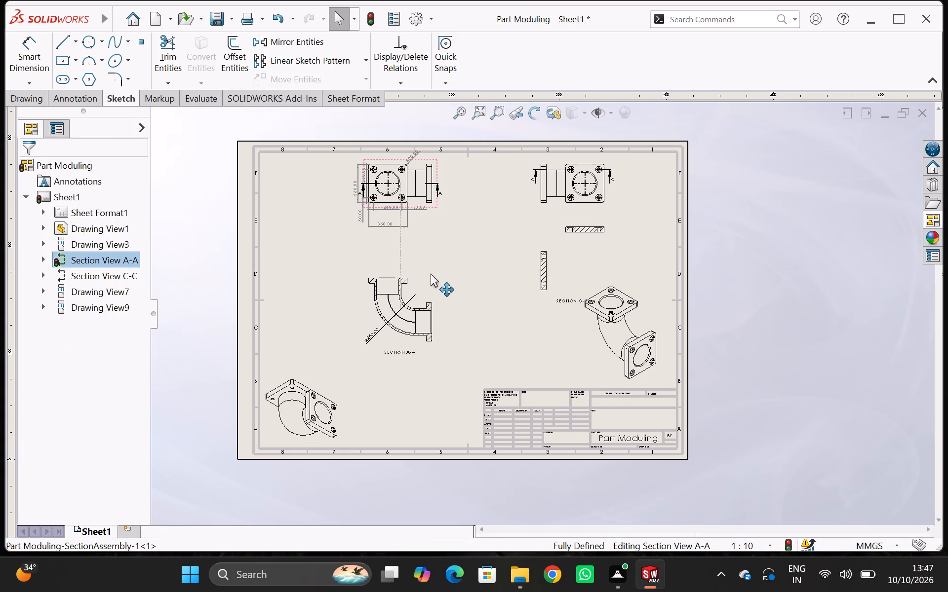
drag(431, 273, 430, 265)
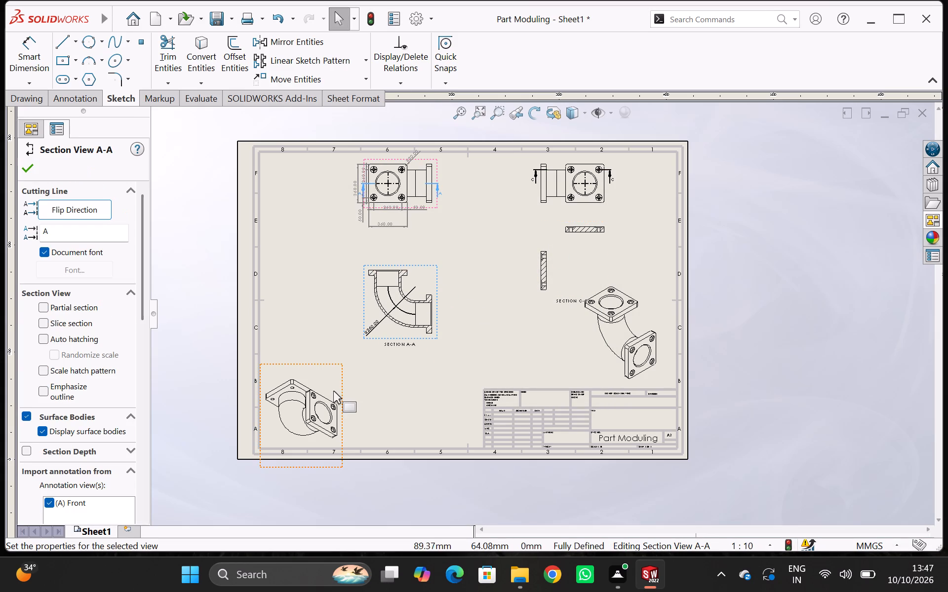
Move the isometric view in the sheet's lower corner slightly up and inward, clear of the sheet border.
drag(333, 391, 364, 380)
drag(346, 366, 370, 353)
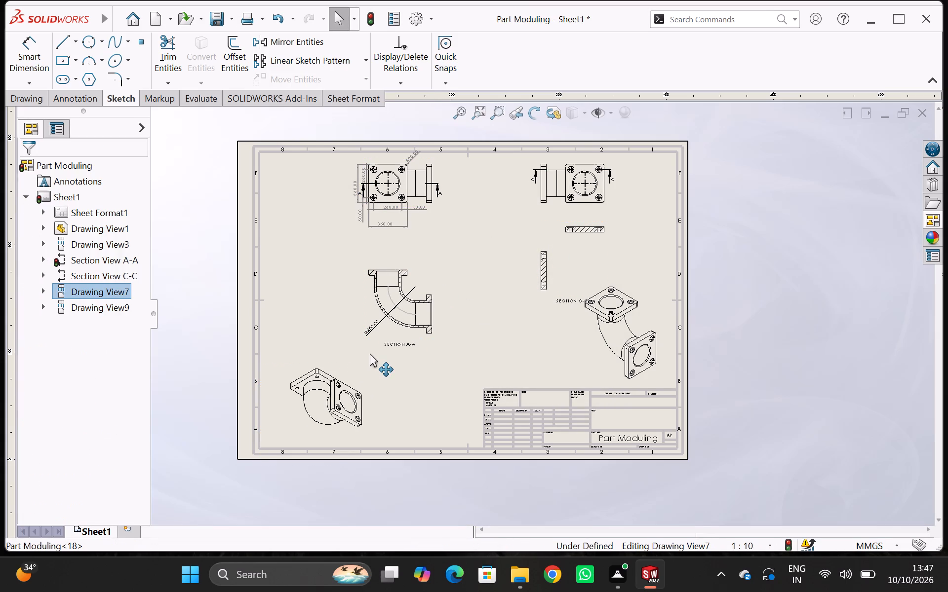
drag(370, 353, 364, 357)
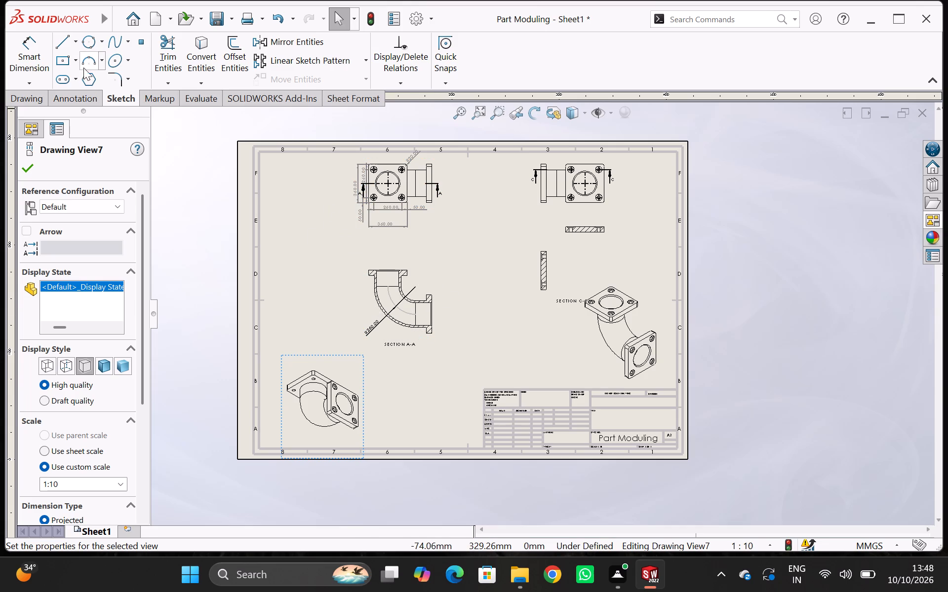
Dimension the horizontal flange's thickness beside its outer end in section view A-A.
click(37, 48)
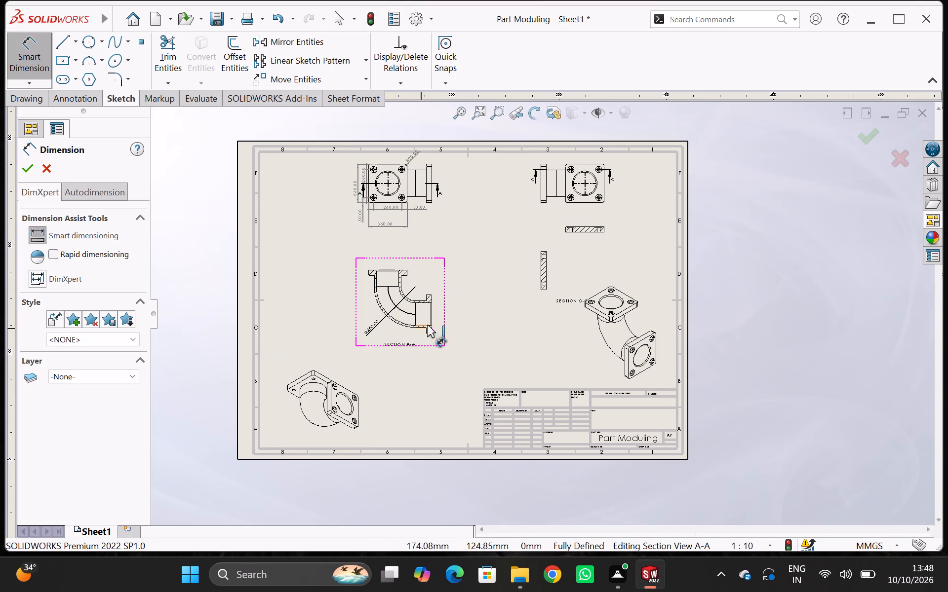
scroll(405, 270, down, 5)
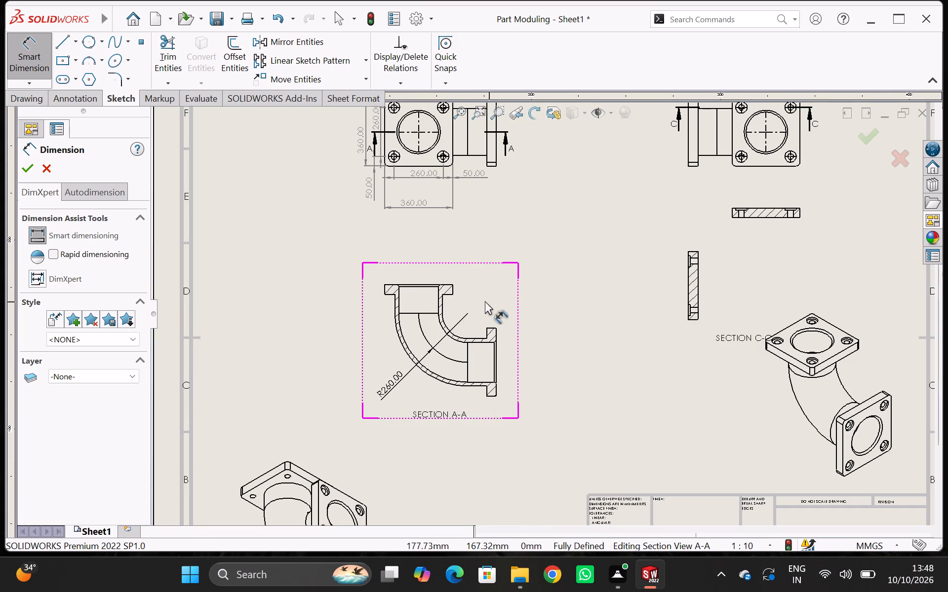
click(453, 287)
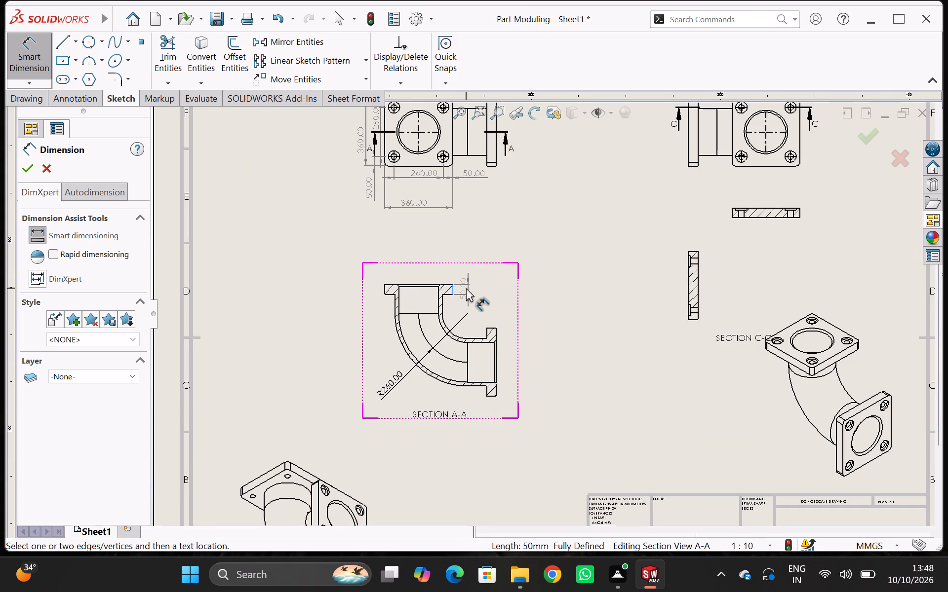
click(466, 288)
Dimension the distance from the horizontal flange's top face to the bend's start edge, outside the flange-thickness dimension.
click(447, 284)
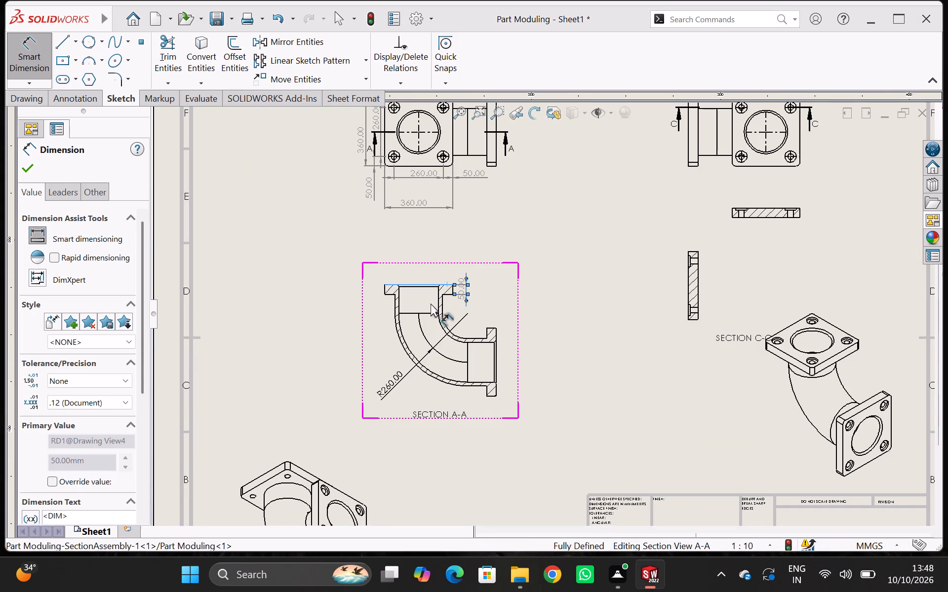
click(428, 313)
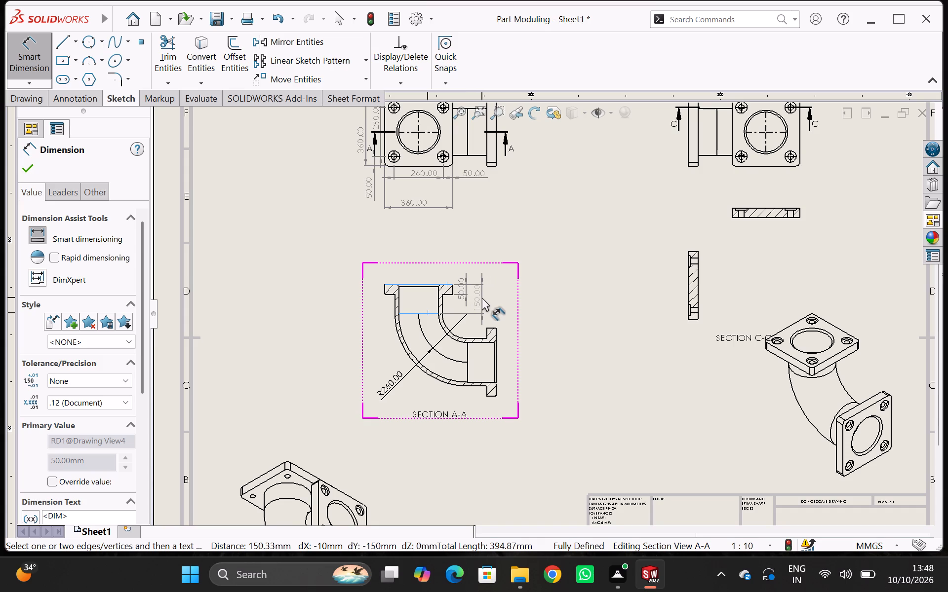
click(482, 297)
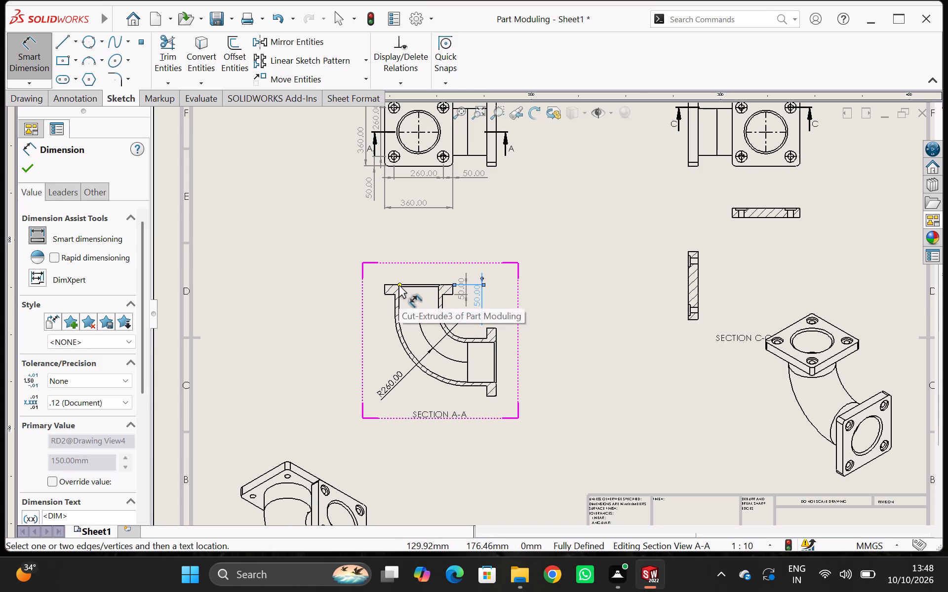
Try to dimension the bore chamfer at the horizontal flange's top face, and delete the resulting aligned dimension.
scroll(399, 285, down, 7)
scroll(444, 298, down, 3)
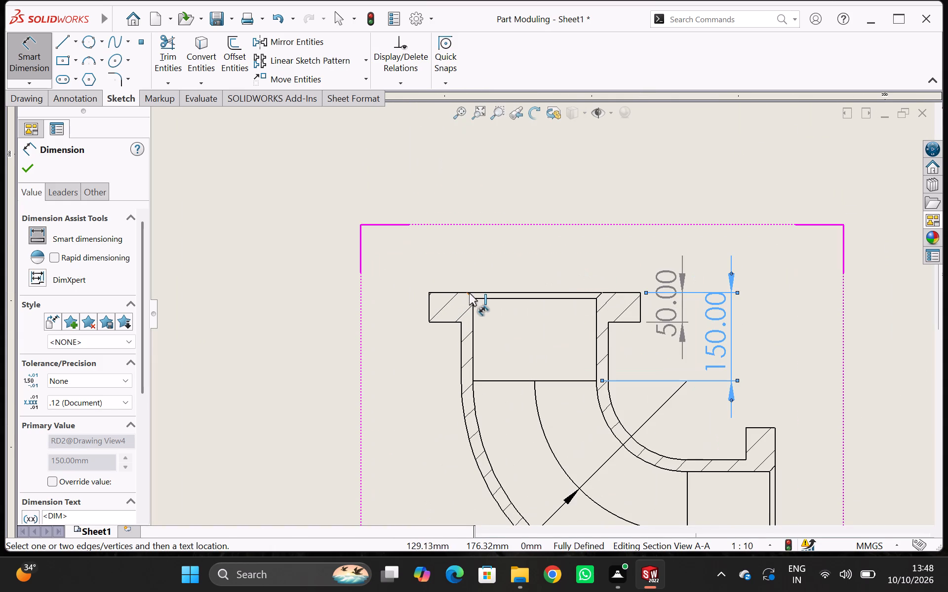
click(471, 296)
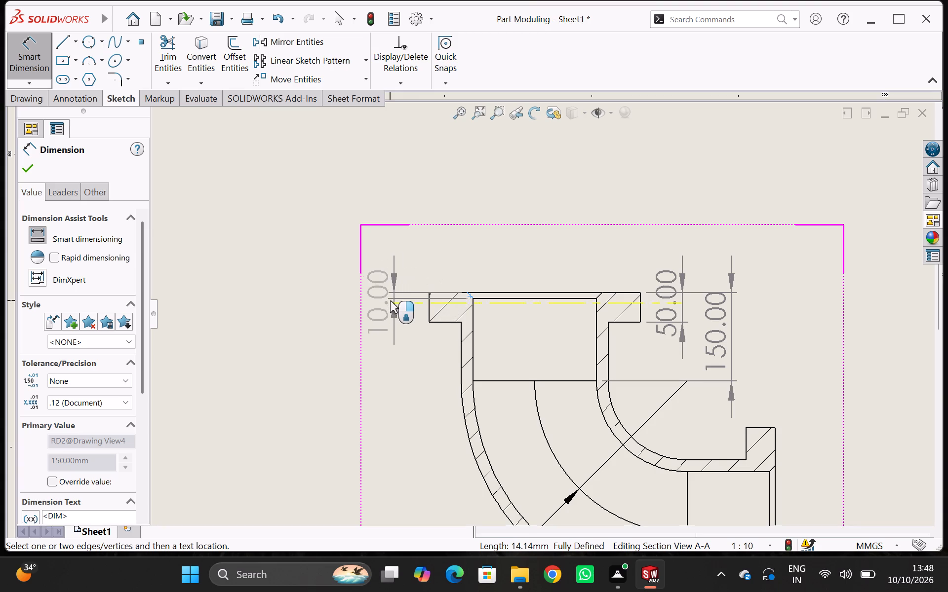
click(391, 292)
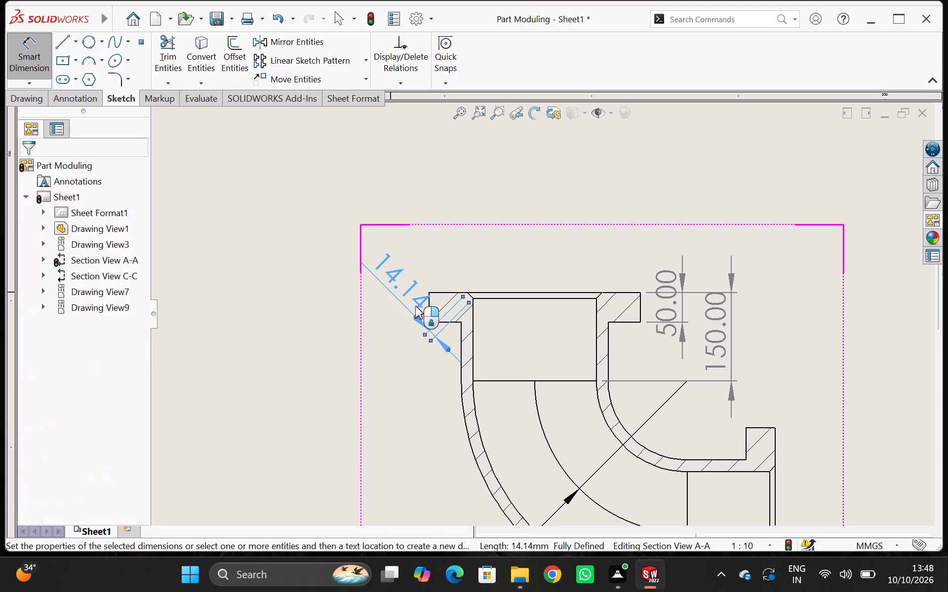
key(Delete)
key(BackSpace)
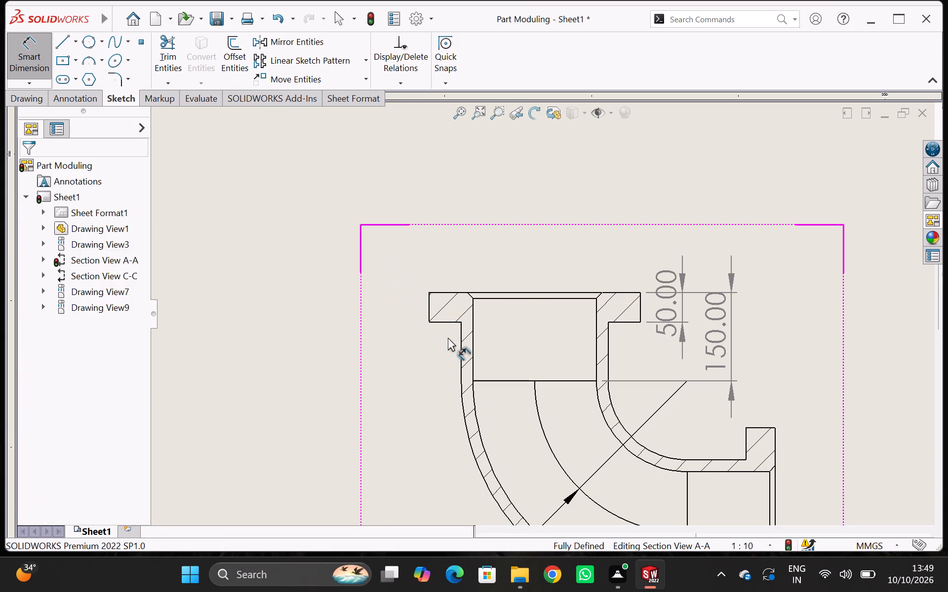
Dimension the bore chamfer's vertical depth at the horizontal flange, placed beyond the flange's outer end opposite the thickness dimension.
click(470, 294)
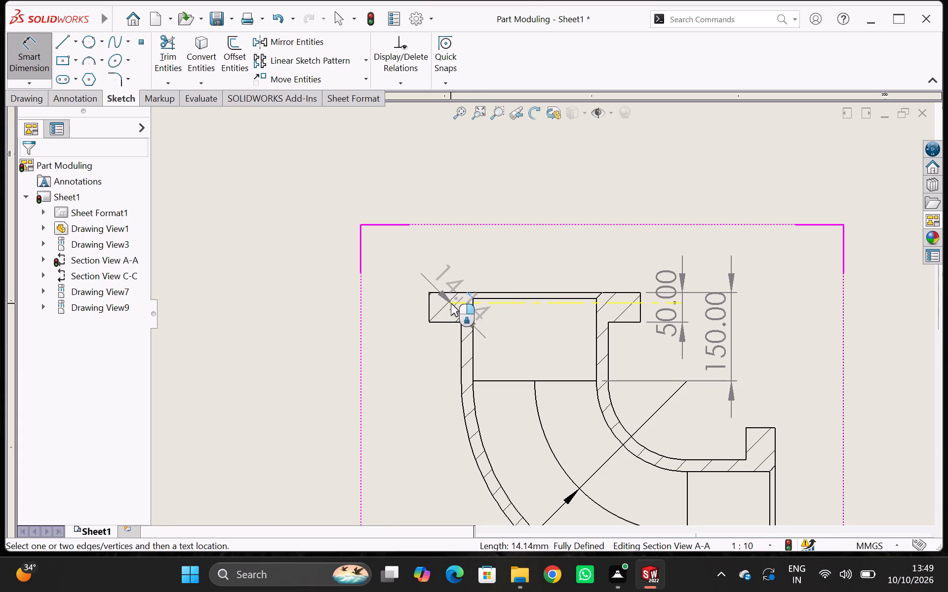
click(384, 296)
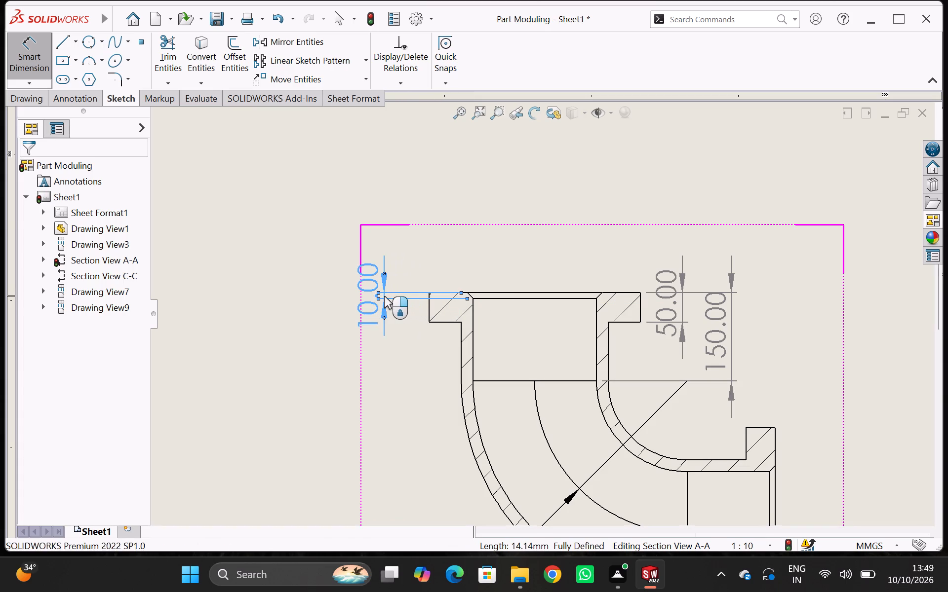
click(415, 330)
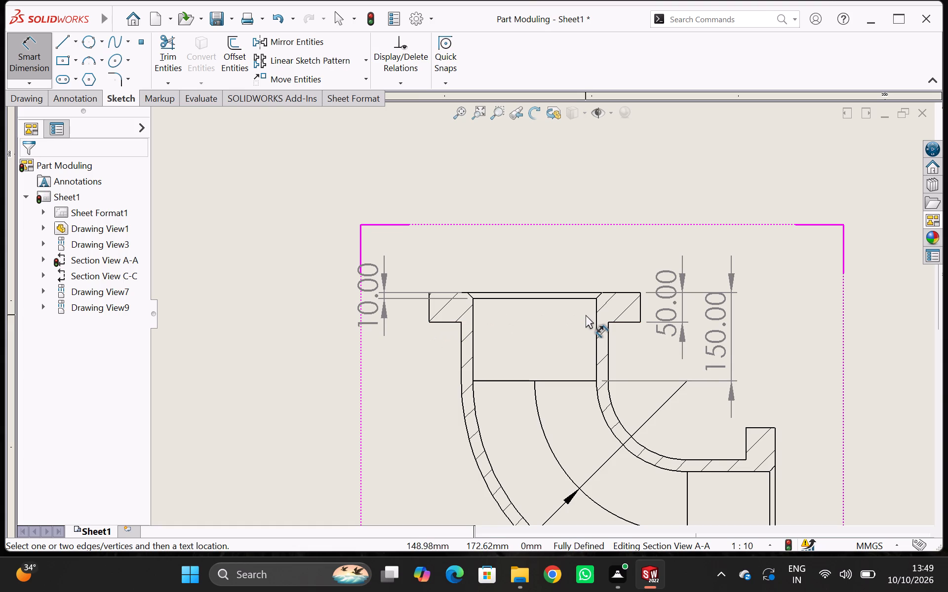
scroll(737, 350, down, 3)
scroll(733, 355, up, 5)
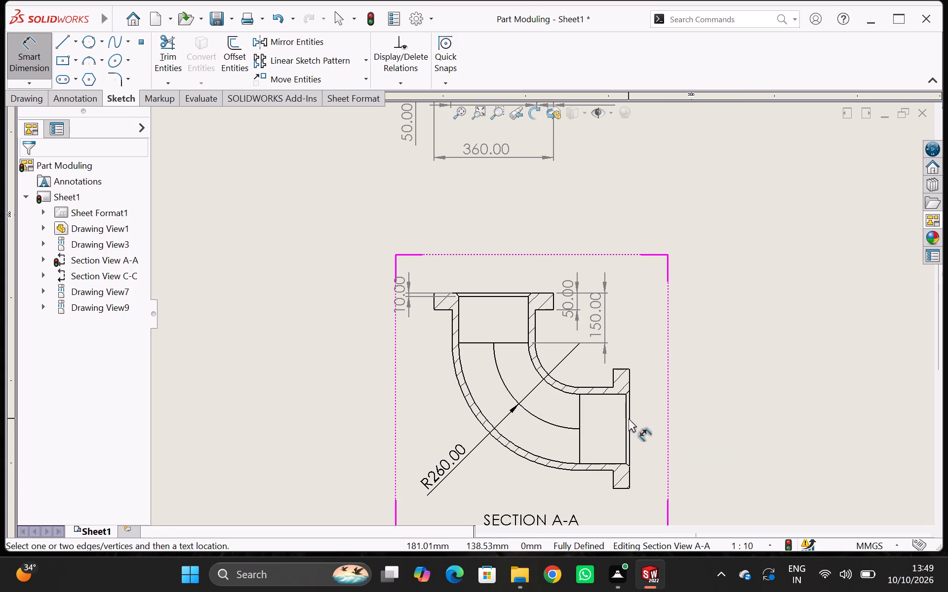
Dimension the pipe's bore diameter just outside the vertical flange's face in section view A-A.
click(626, 417)
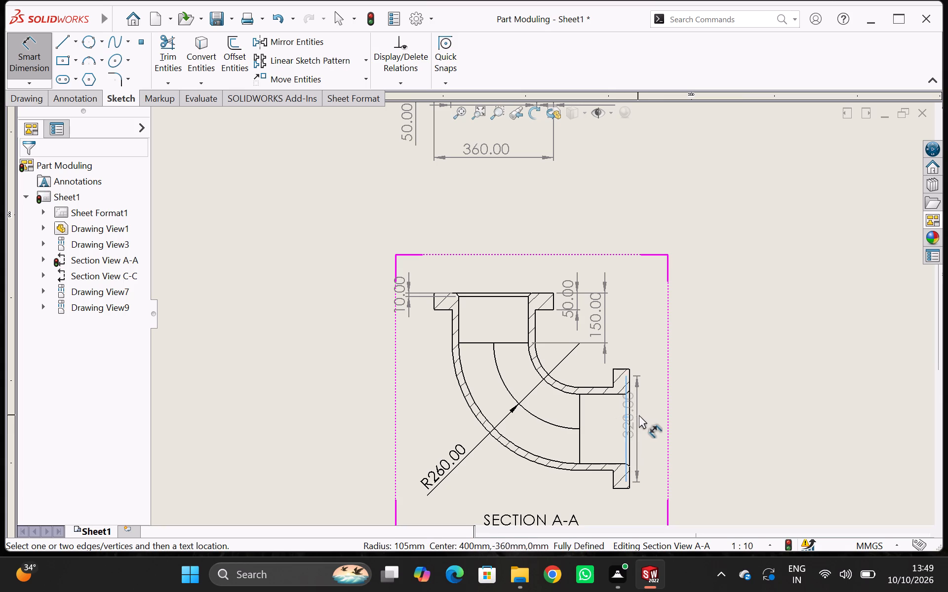
key(Escape)
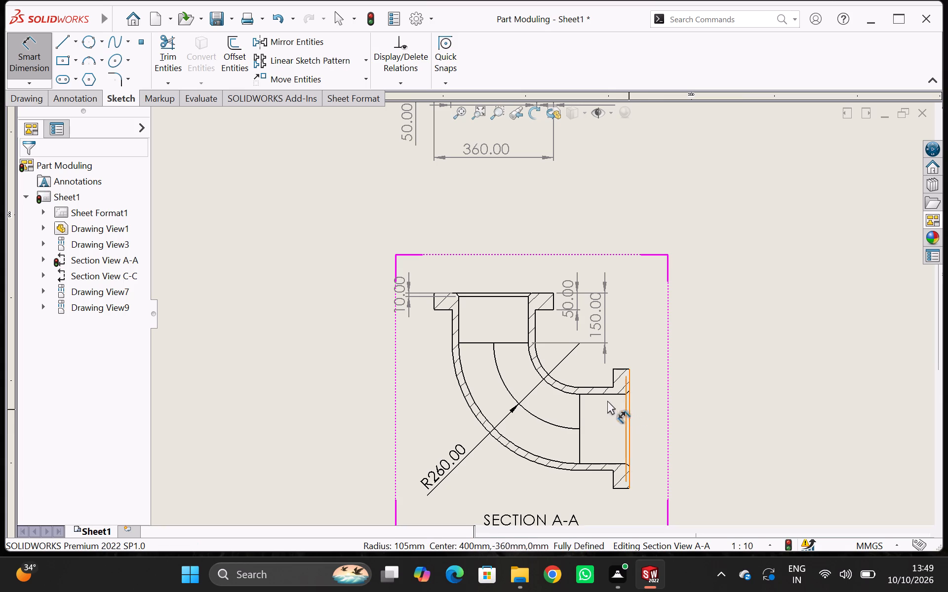
click(579, 399)
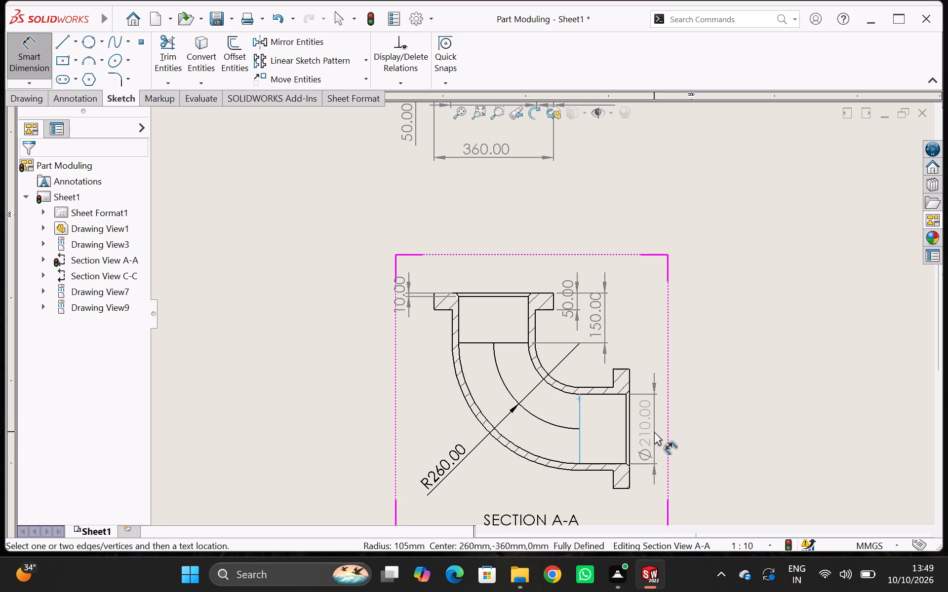
click(654, 432)
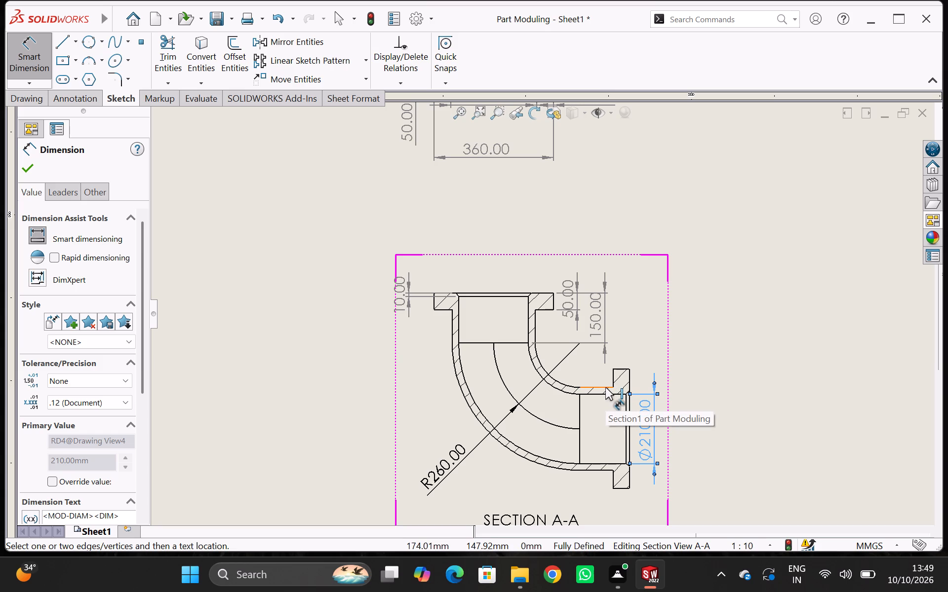
Dimension the outer pipe diameter behind the vertical flange in section view A-A, placed outside the bore diameter dimension.
click(605, 387)
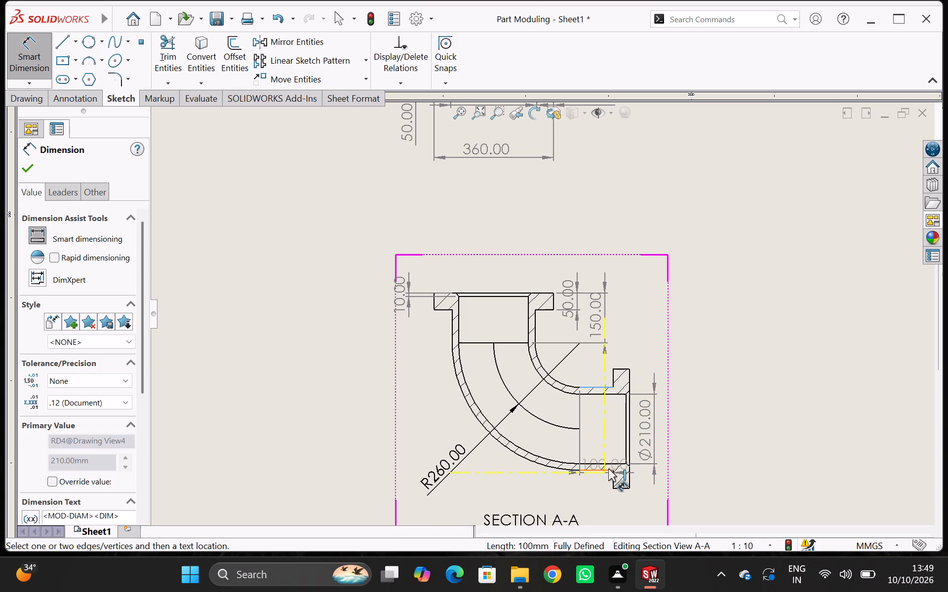
click(606, 469)
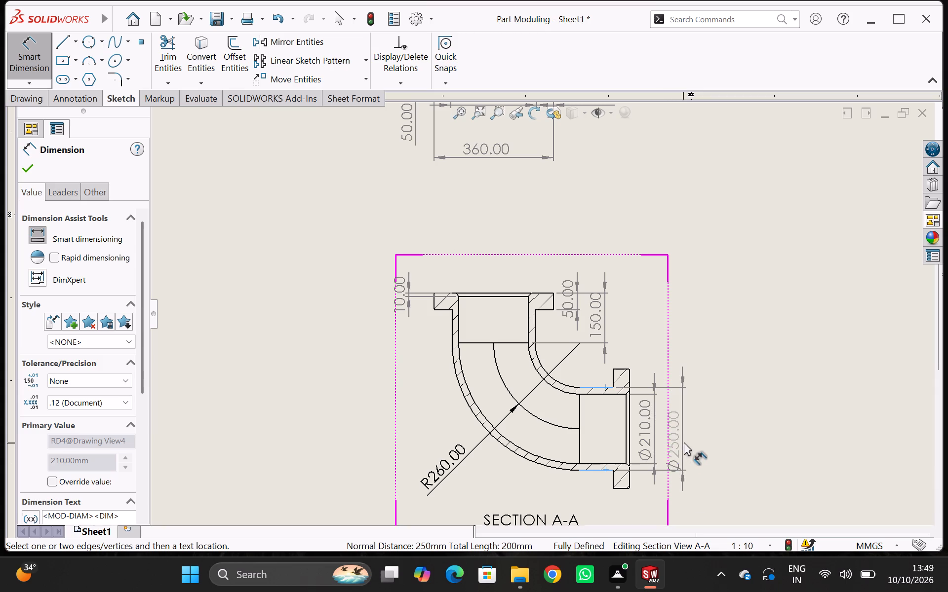
click(678, 428)
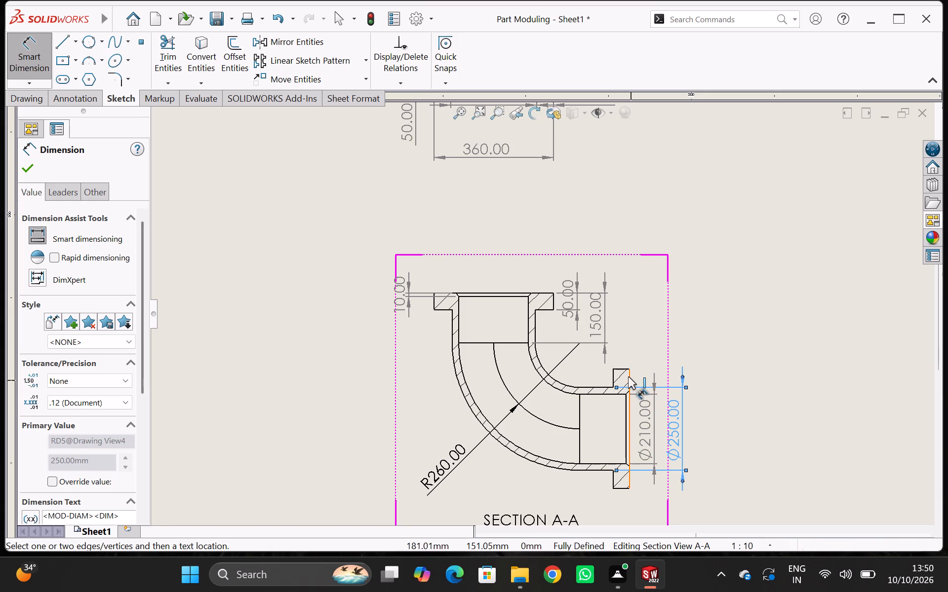
Dimension the horizontal distance from the vertical flange's outer face to the bend's end edge, placed below the flange in section view A-A.
click(628, 376)
click(579, 414)
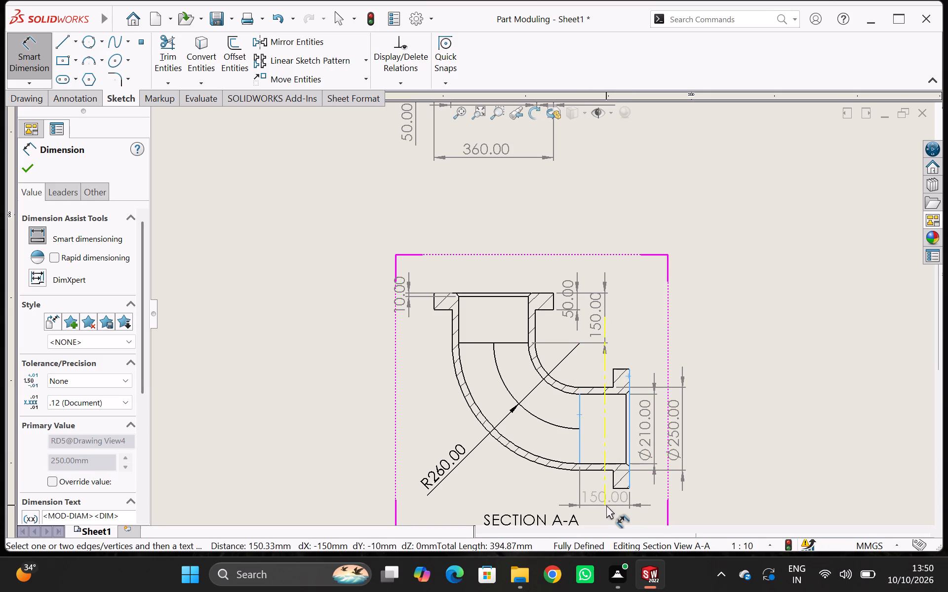
click(605, 508)
Dimension the upper counterbore's depth in the vertical flange section of view C-C, placed above the flange.
scroll(636, 423, down, 3)
scroll(635, 423, up, 3)
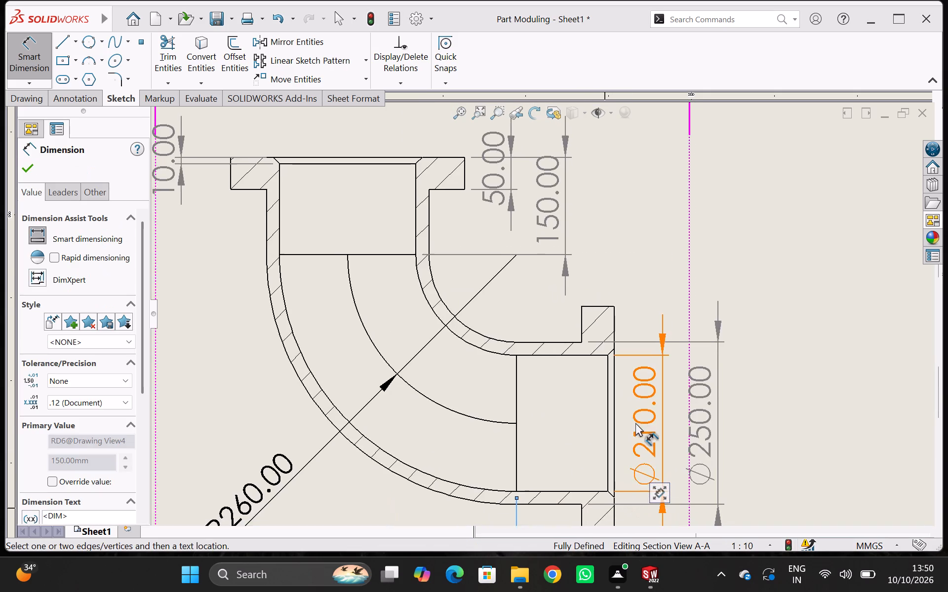
scroll(611, 423, up, 2)
scroll(590, 388, down, 4)
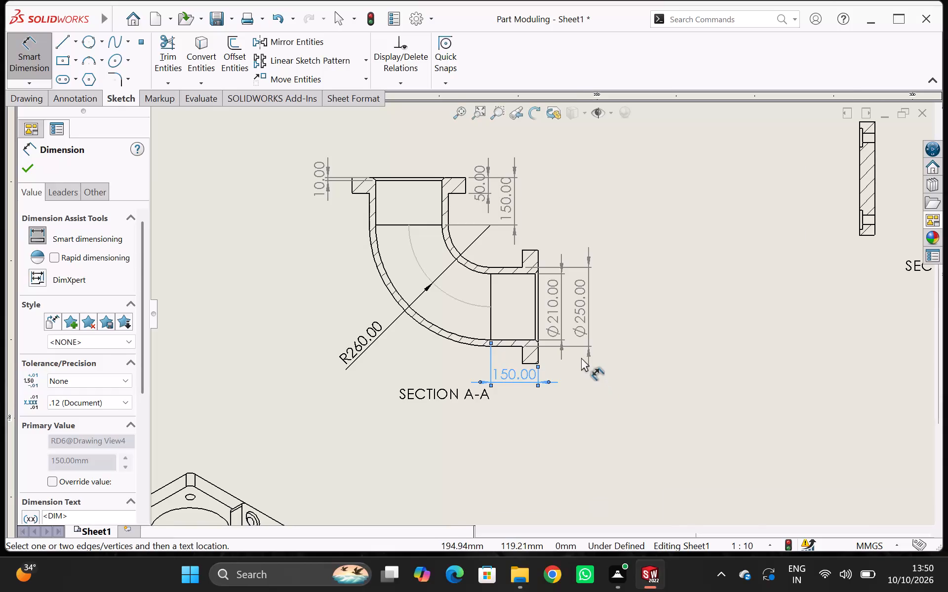
scroll(581, 358, up, 1)
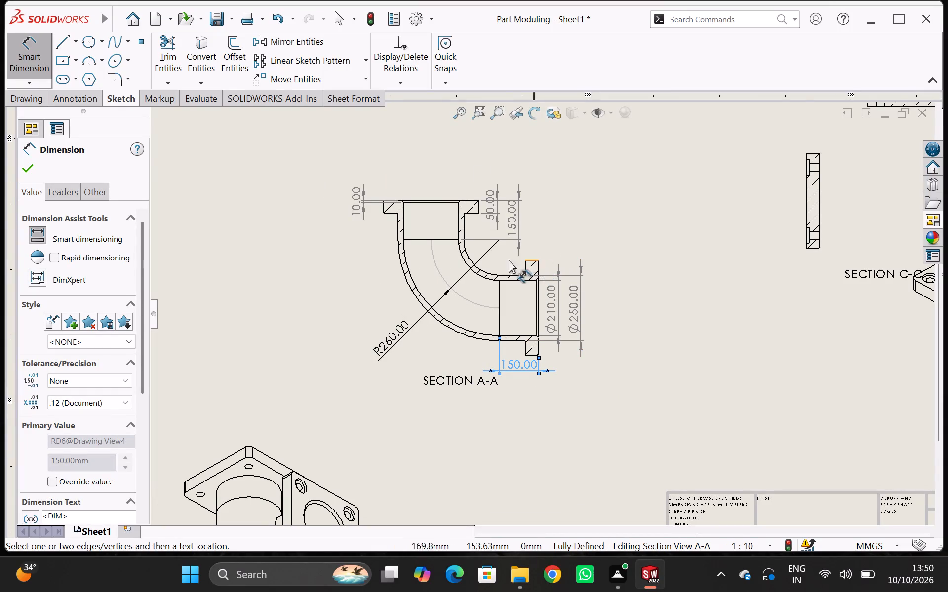
scroll(656, 259, down, 3)
scroll(656, 259, up, 4)
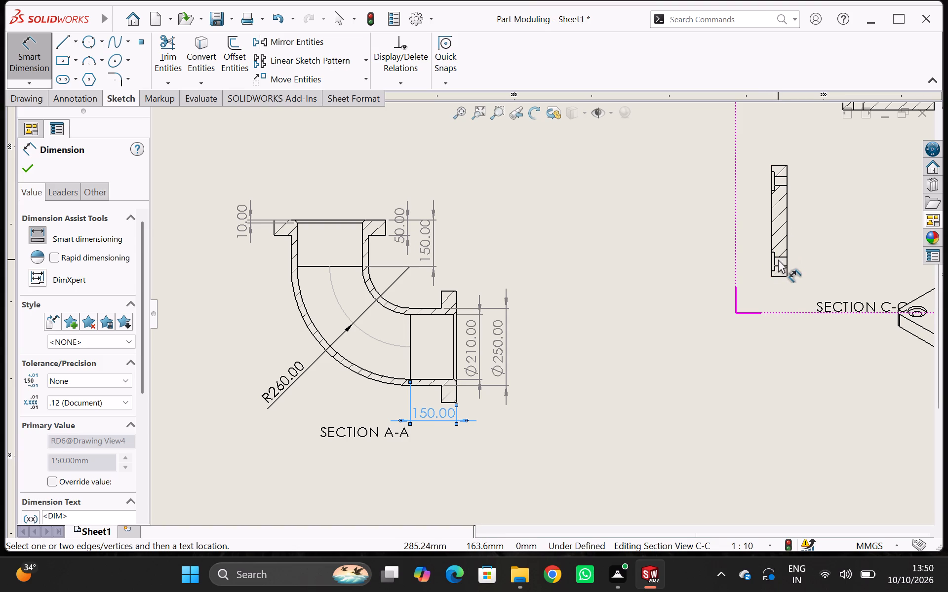
scroll(780, 246, down, 3)
scroll(780, 246, up, 3)
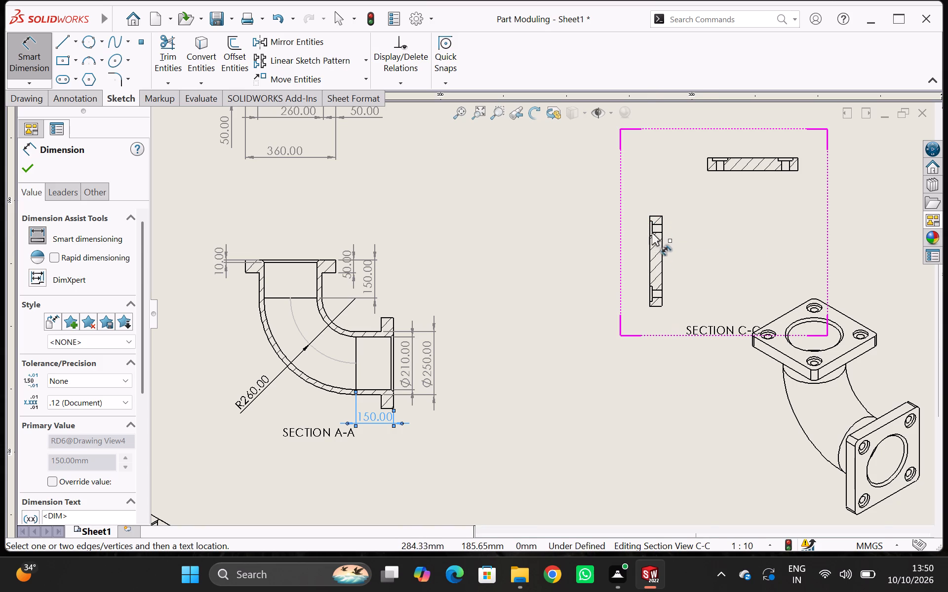
scroll(651, 232, down, 10)
click(555, 253)
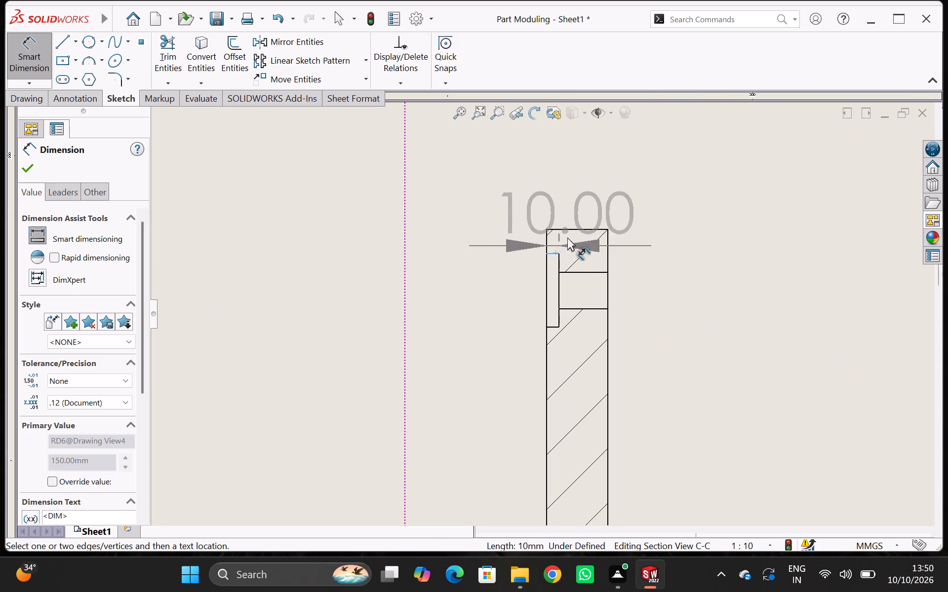
click(558, 178)
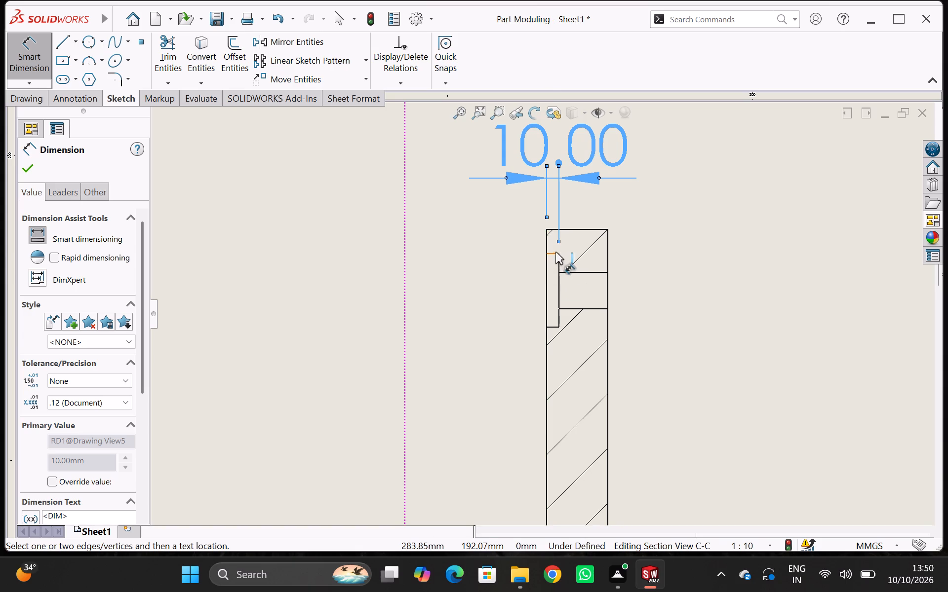
Dimension the upper counterbore's diameter in section view C-C, placed beside the flange's counterbored face.
click(553, 254)
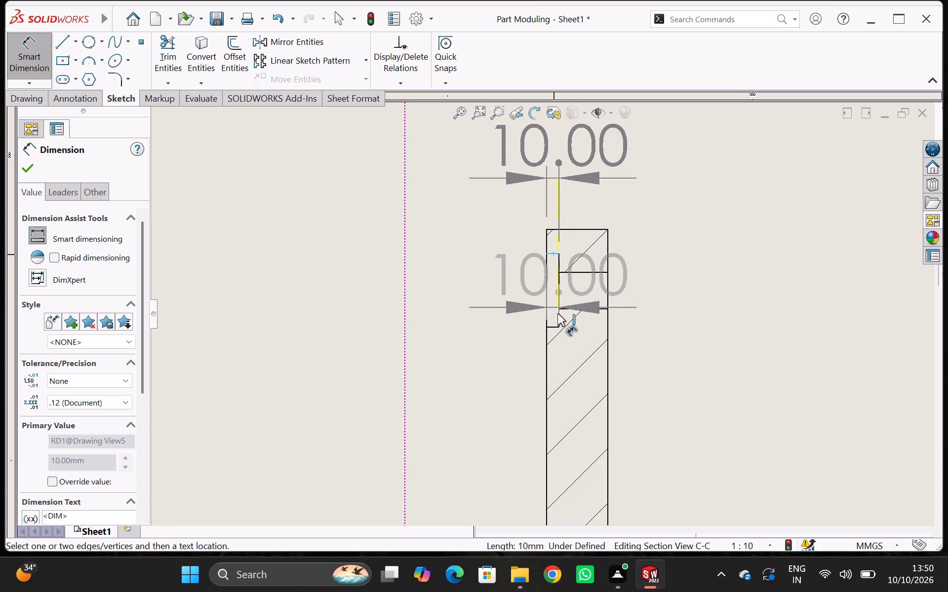
click(554, 327)
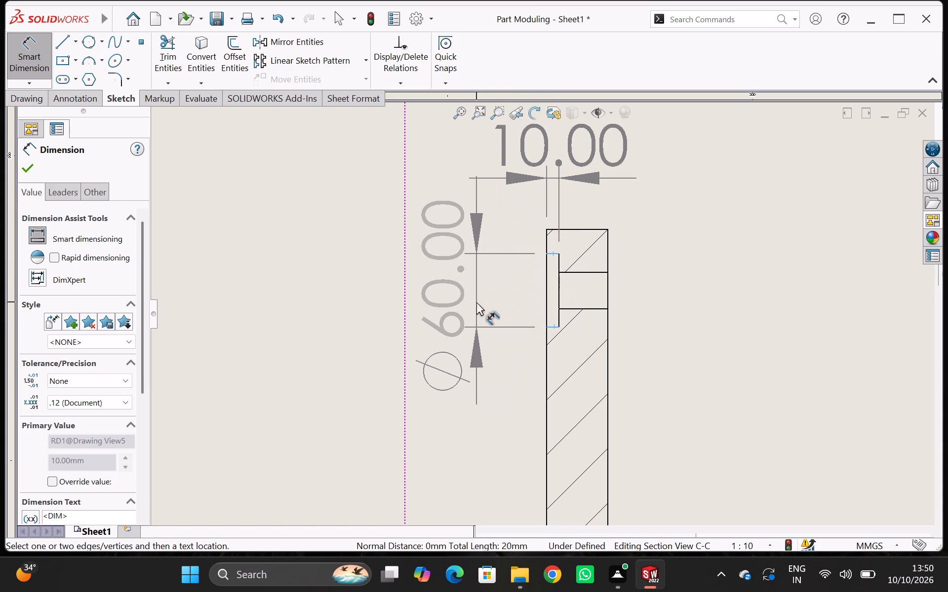
click(476, 302)
Dimension the upper bolt hole's through diameter in section view C-C, placed on the side opposite the counterbore dimension.
click(572, 272)
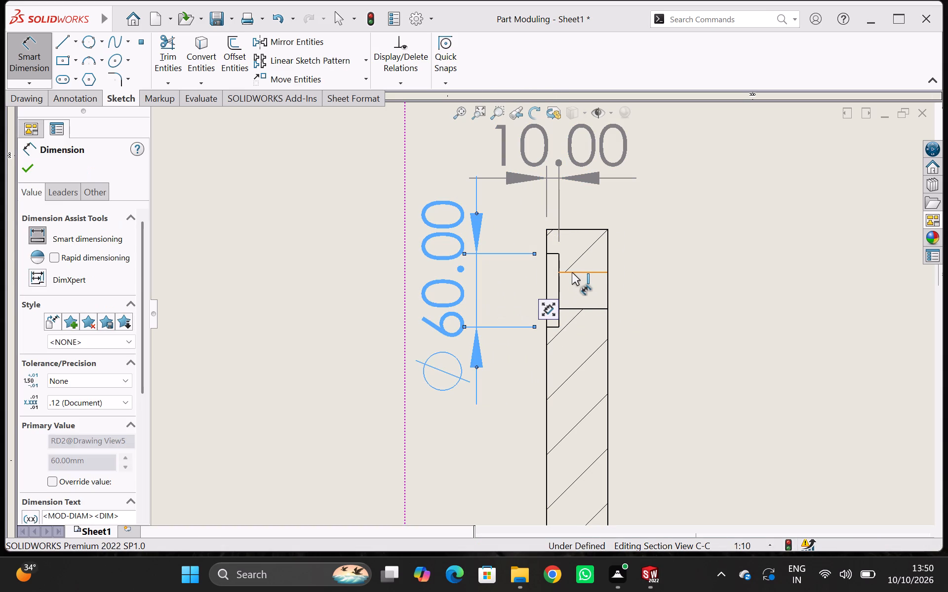
click(574, 308)
click(687, 296)
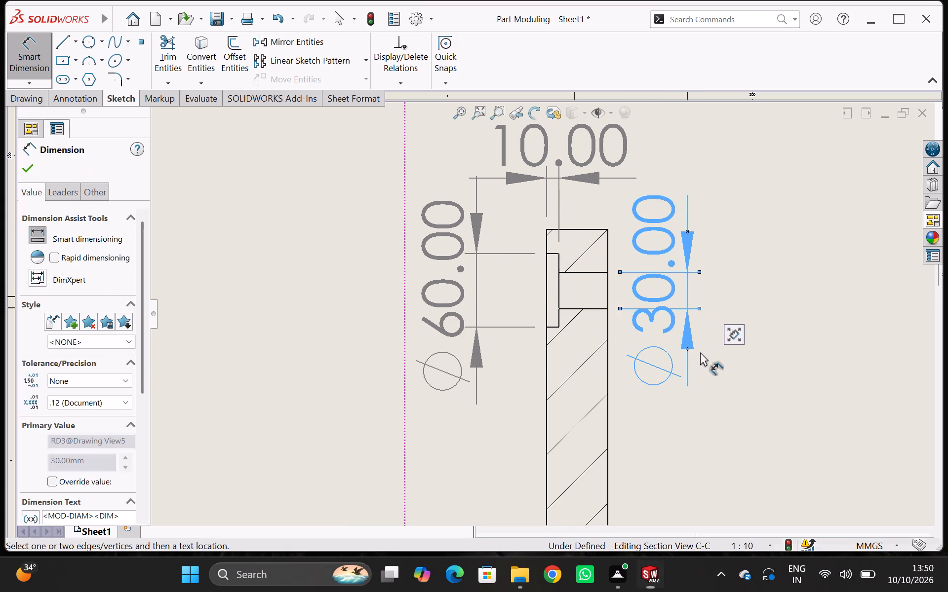
Review section view C-C, the isometric view and the rest of the sheet for dimensions still missing.
scroll(699, 358, down, 2)
scroll(699, 358, up, 6)
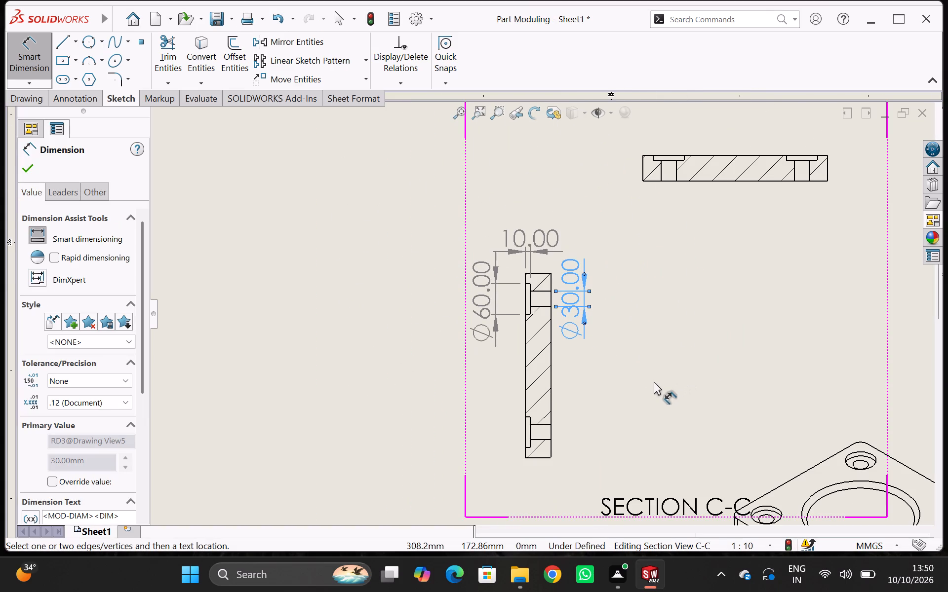
scroll(645, 389, down, 2)
scroll(633, 401, up, 2)
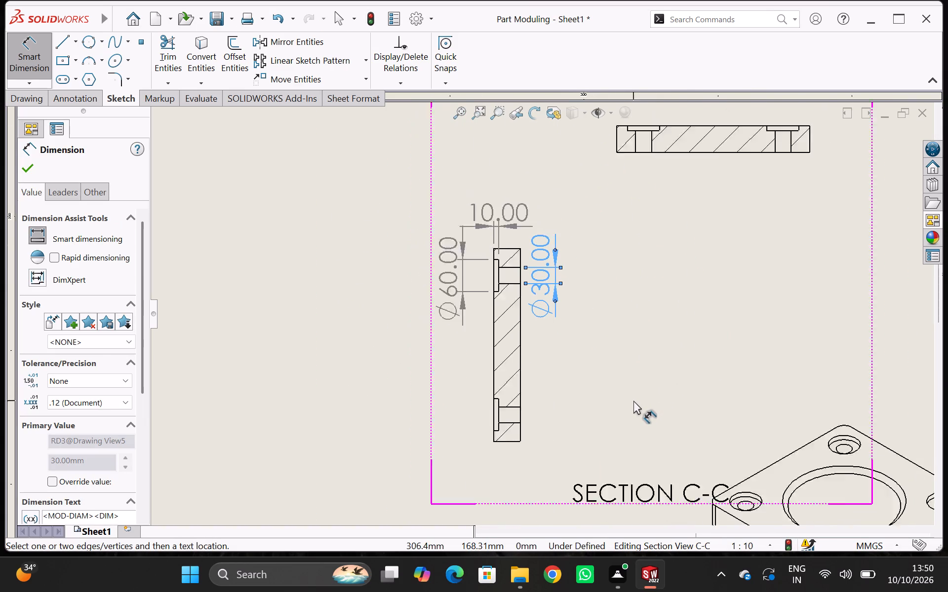
scroll(633, 401, down, 1)
scroll(633, 401, up, 2)
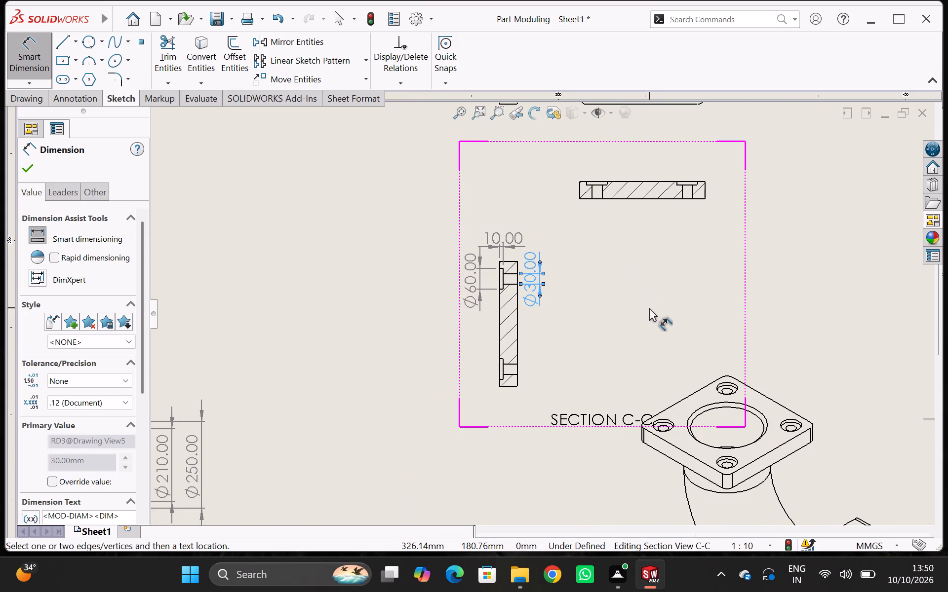
scroll(673, 376, down, 2)
scroll(681, 385, up, 6)
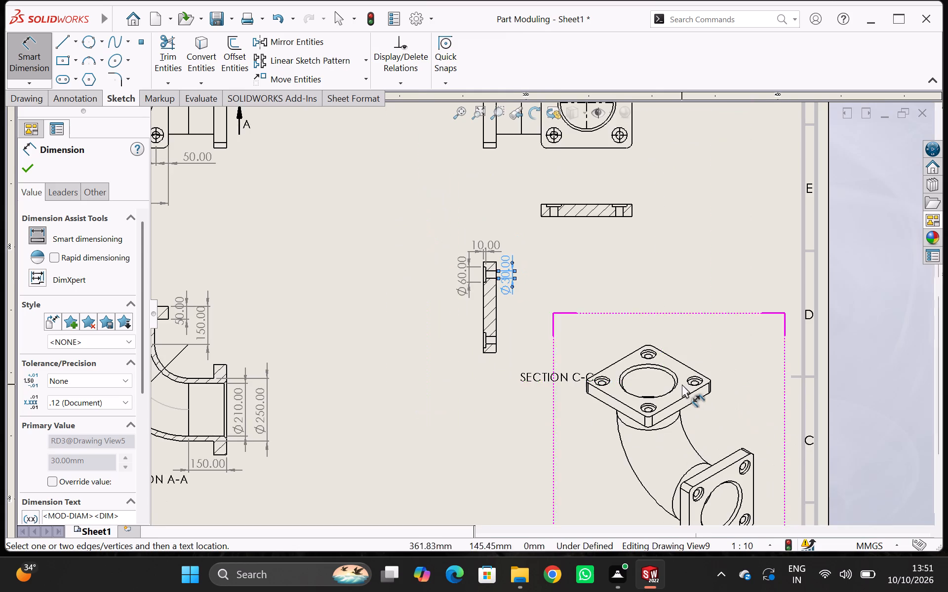
scroll(592, 250, down, 5)
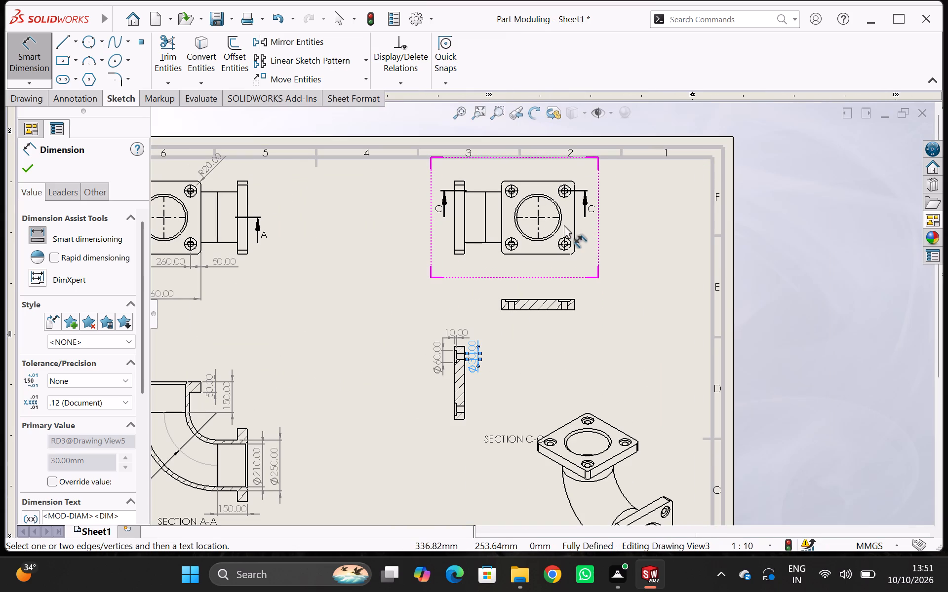
scroll(554, 200, down, 3)
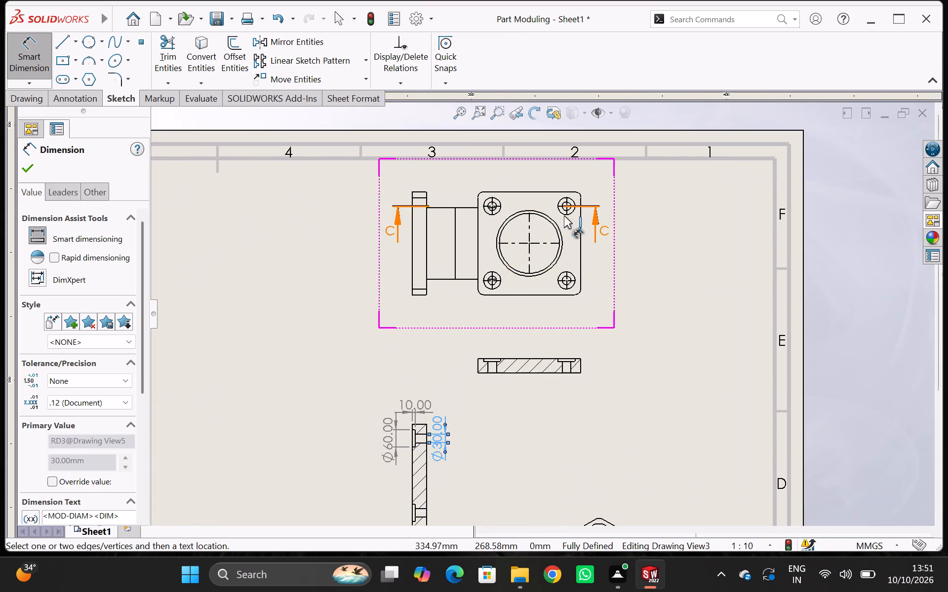
scroll(574, 229, up, 4)
scroll(558, 265, down, 1)
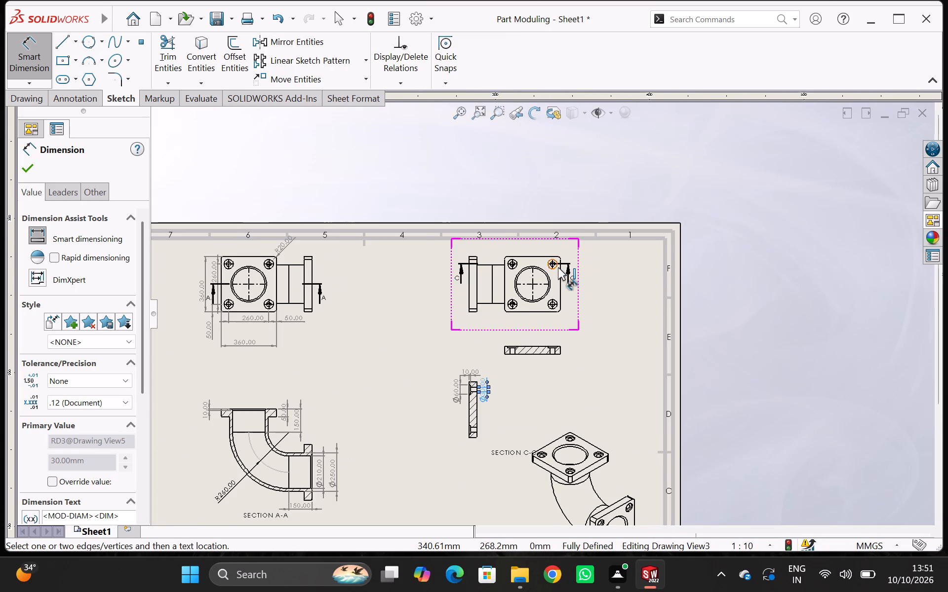
scroll(558, 267, down, 4)
scroll(558, 267, up, 4)
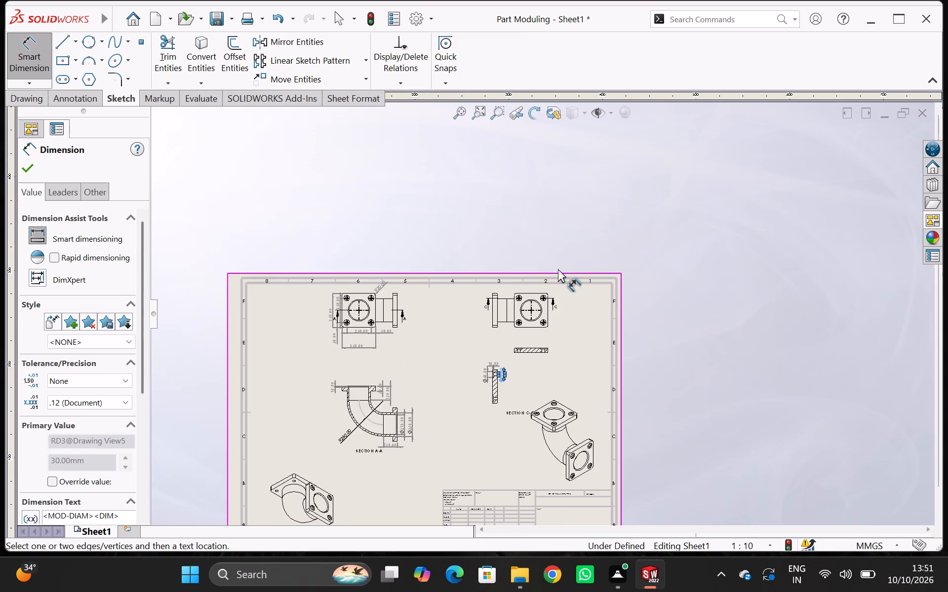
scroll(558, 269, down, 2)
scroll(558, 270, up, 1)
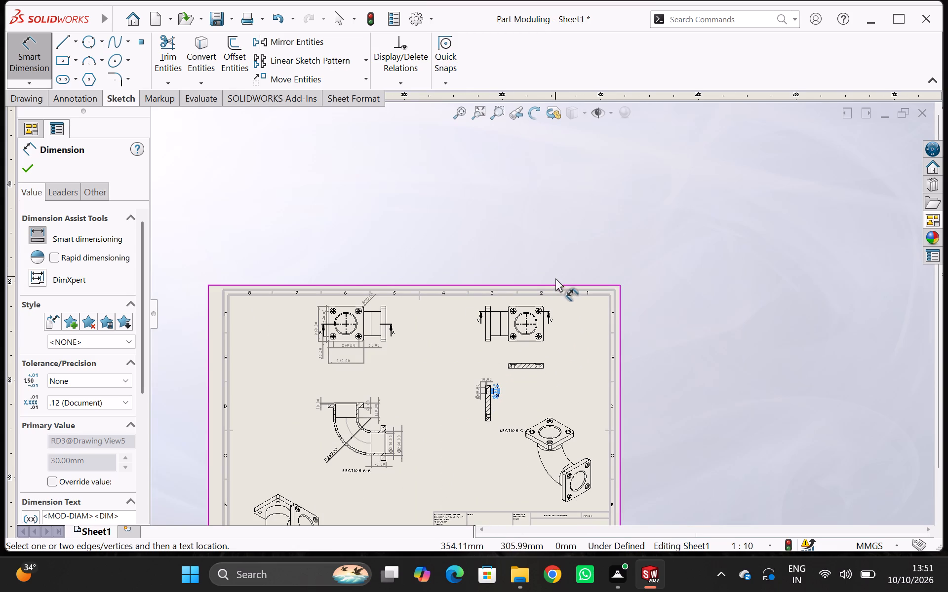
Dimension the diameter of the bore chamfer's outer circle in the flange view carrying section line C-C, with an angled leader outside the flange.
scroll(546, 299, down, 2)
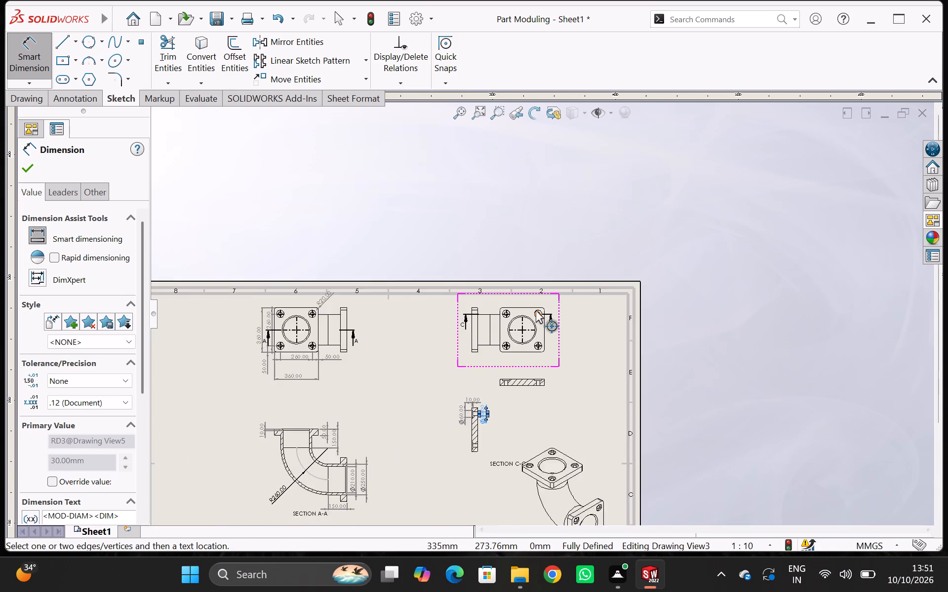
scroll(536, 310, down, 2)
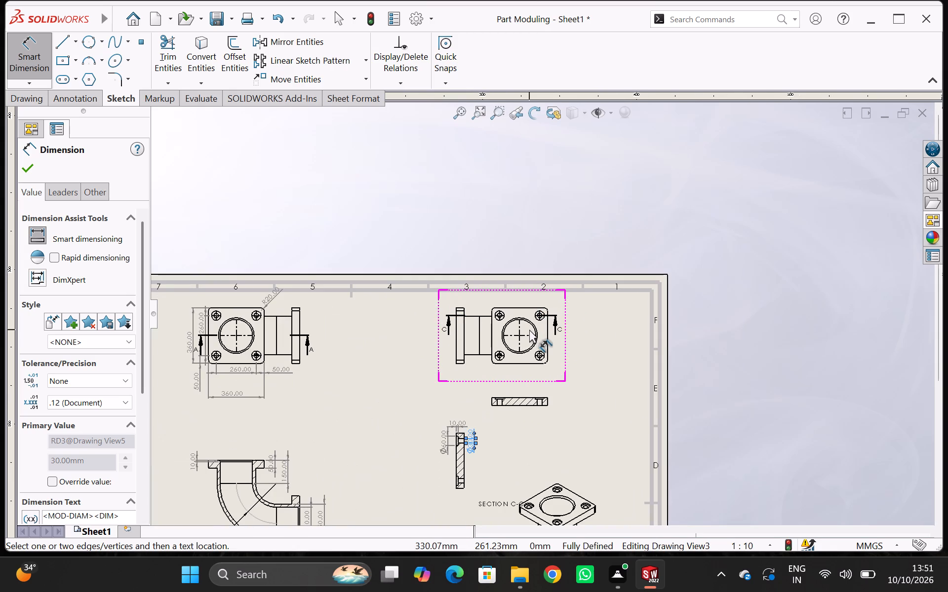
scroll(529, 330, down, 5)
click(545, 326)
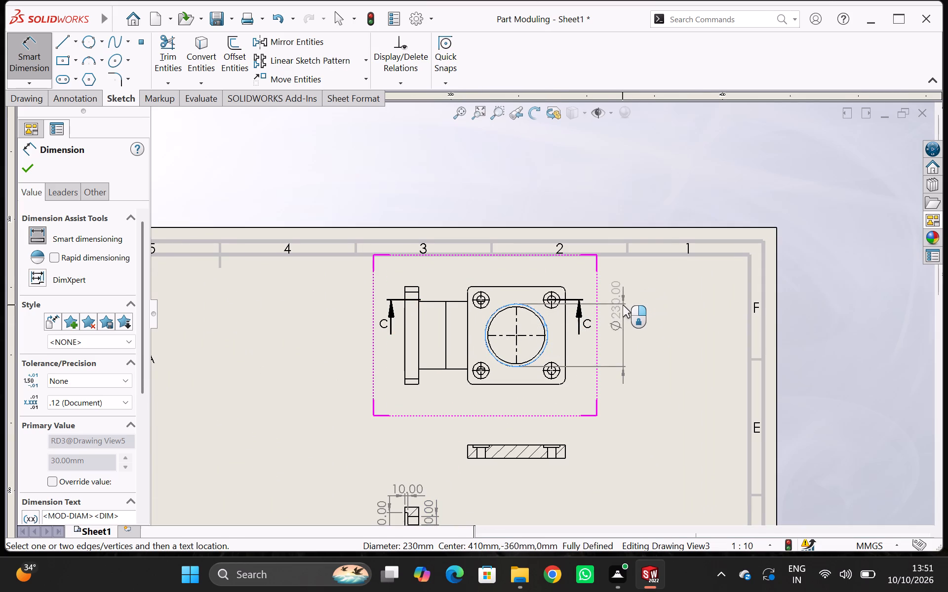
click(616, 289)
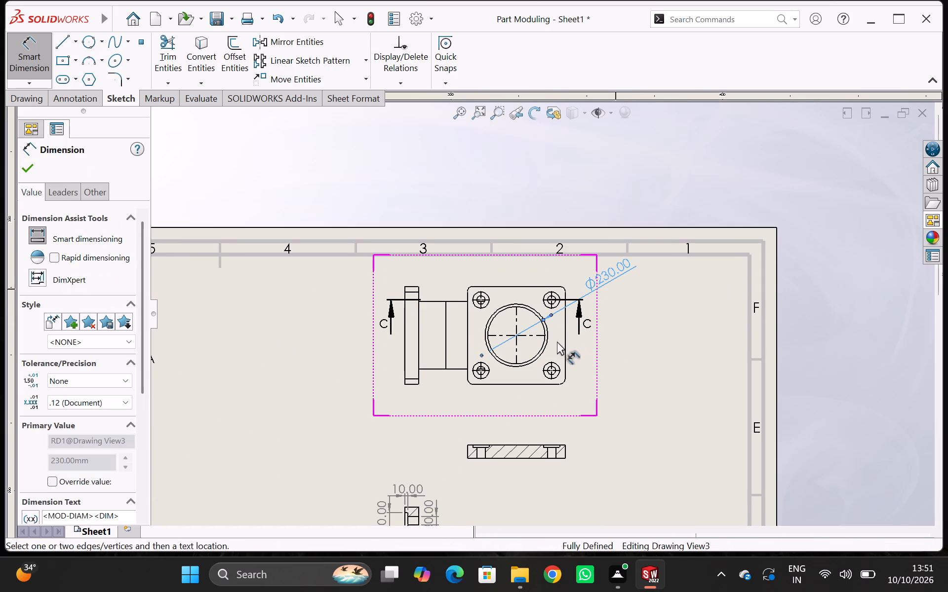
Dimension the inner bore circle's diameter in the same flange view, with an angled leader below the chamfer circle's diameter.
click(542, 345)
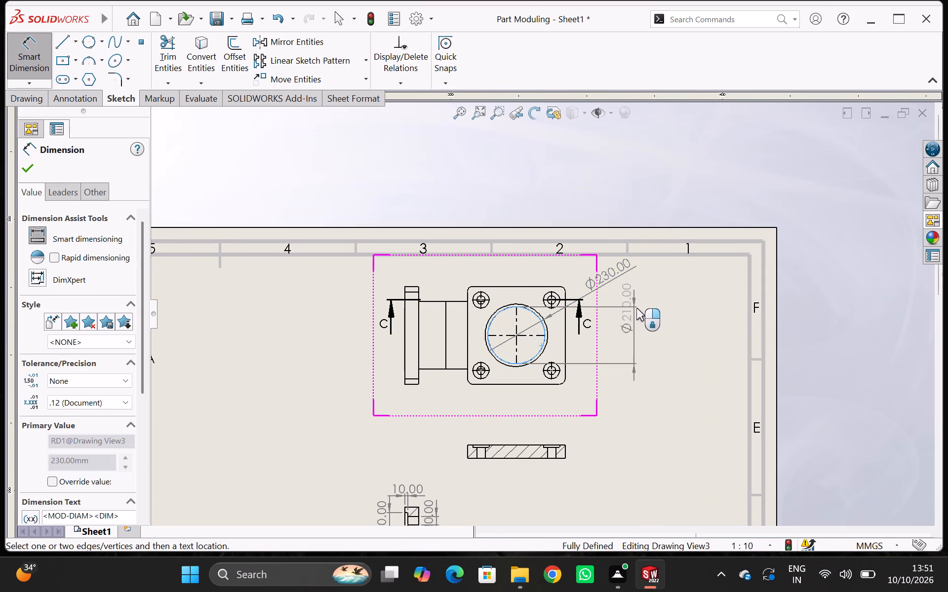
click(635, 297)
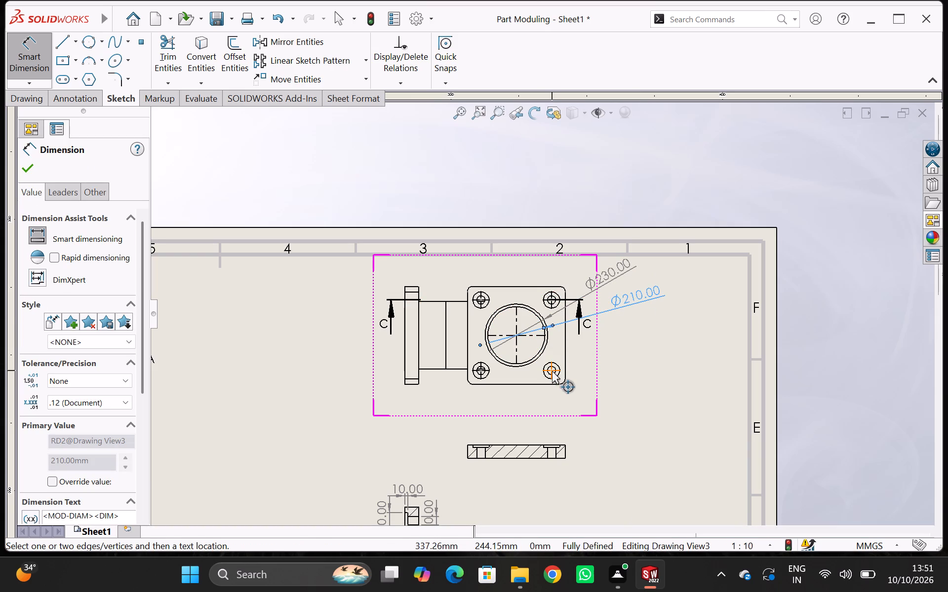
scroll(552, 370, down, 5)
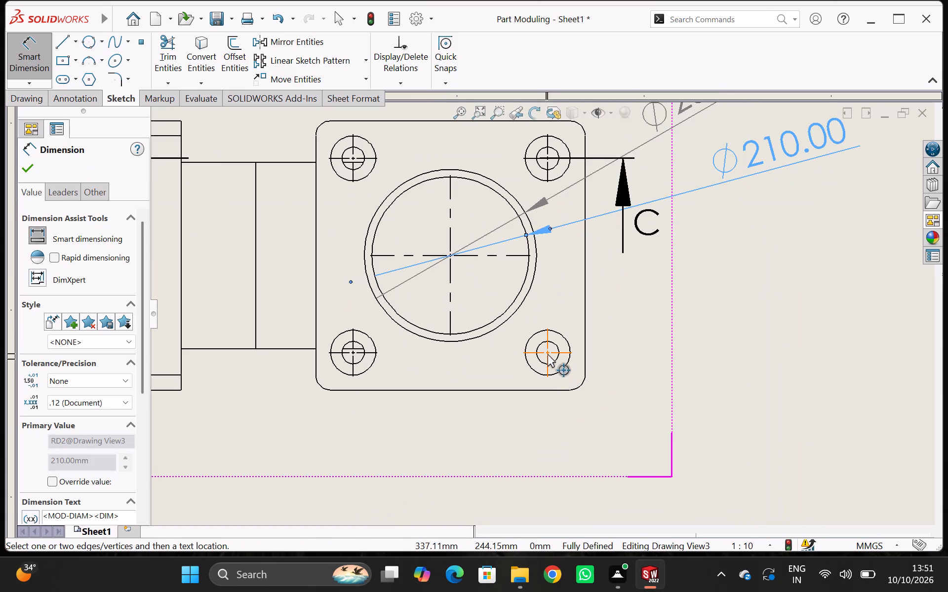
Dimension the horizontal spacing between the two lower bolt holes in the flange view carrying section line C-C, placed below the flange.
click(547, 356)
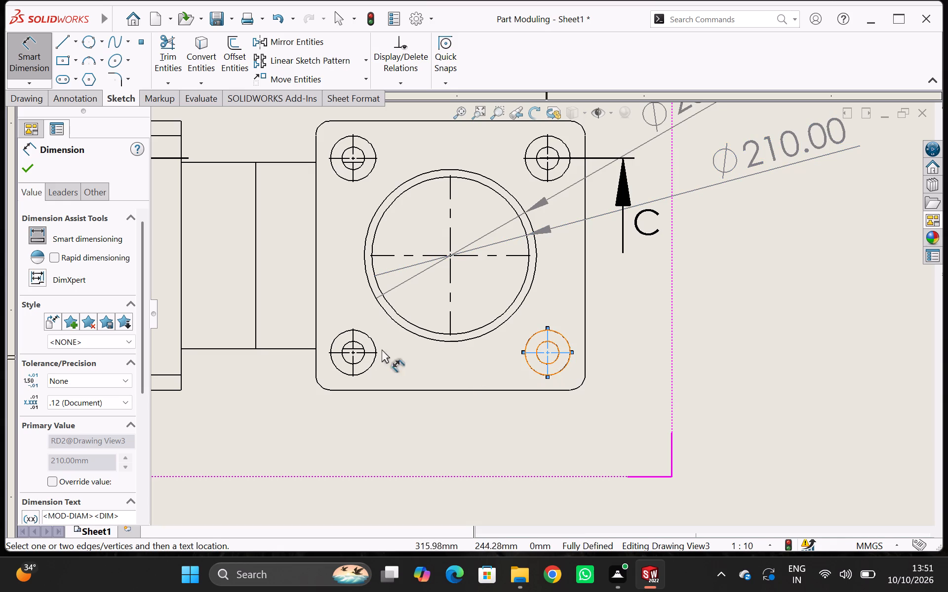
click(352, 354)
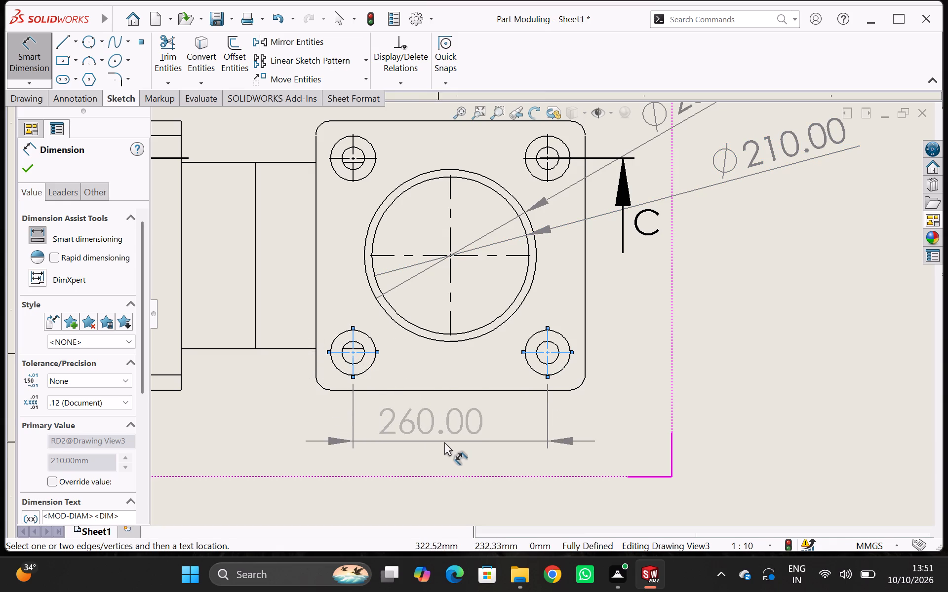
click(449, 445)
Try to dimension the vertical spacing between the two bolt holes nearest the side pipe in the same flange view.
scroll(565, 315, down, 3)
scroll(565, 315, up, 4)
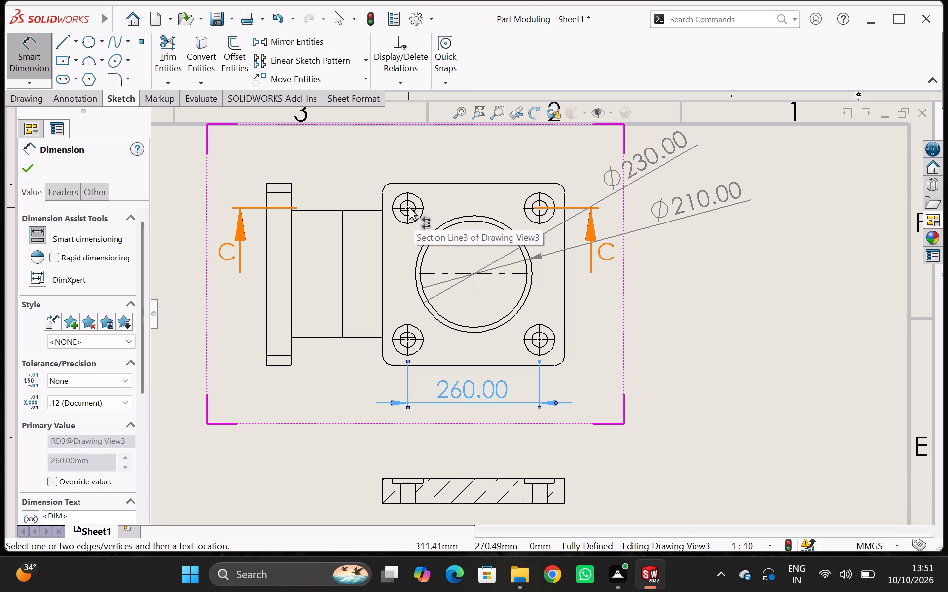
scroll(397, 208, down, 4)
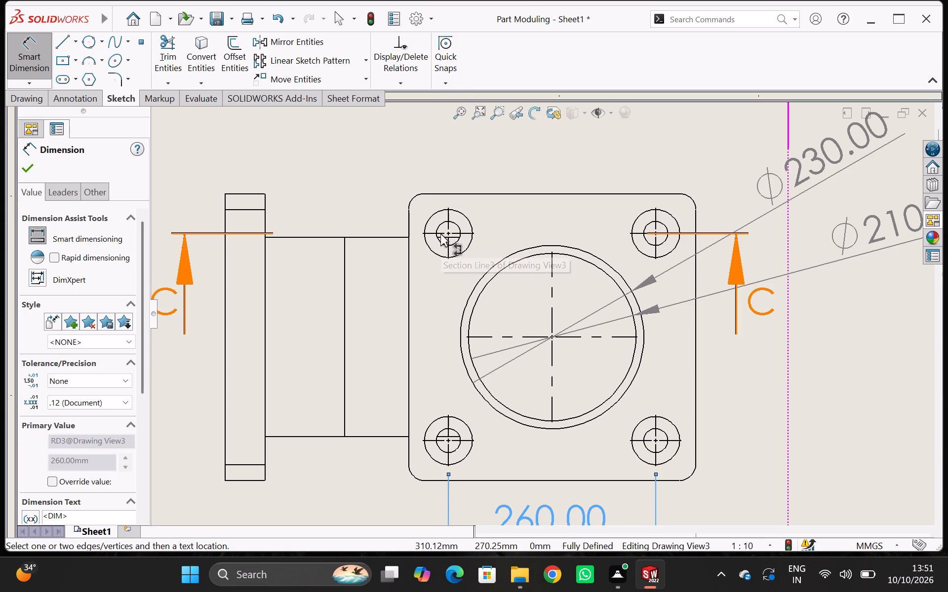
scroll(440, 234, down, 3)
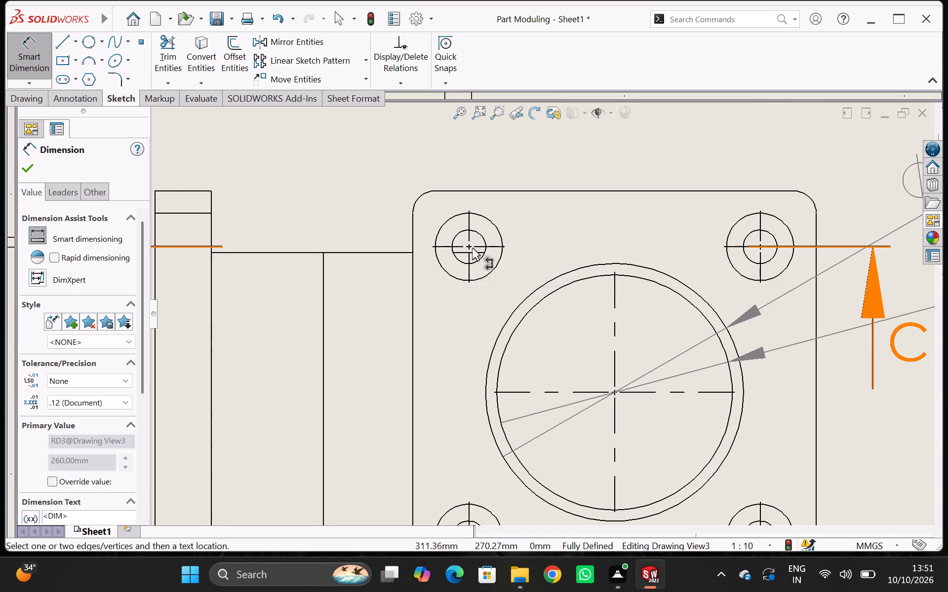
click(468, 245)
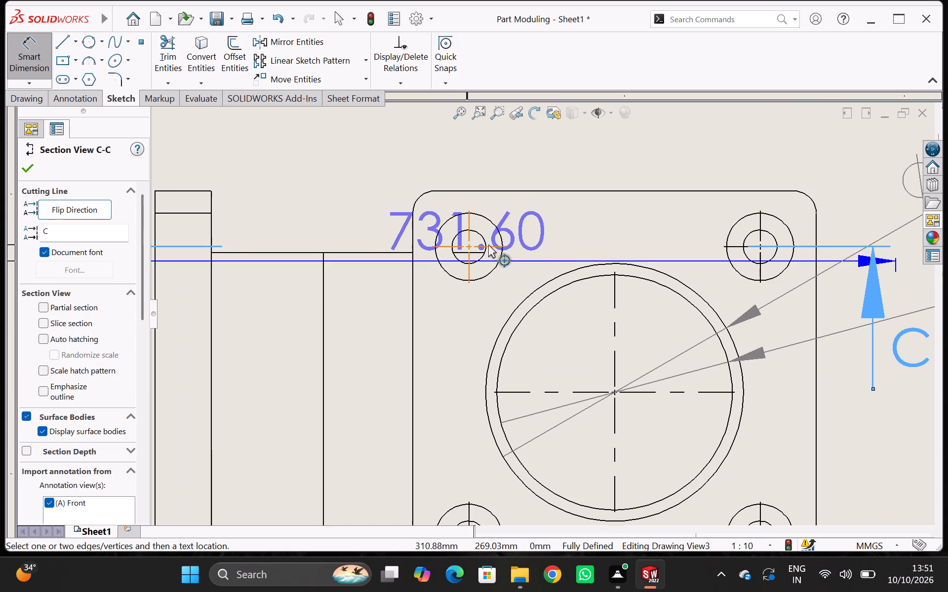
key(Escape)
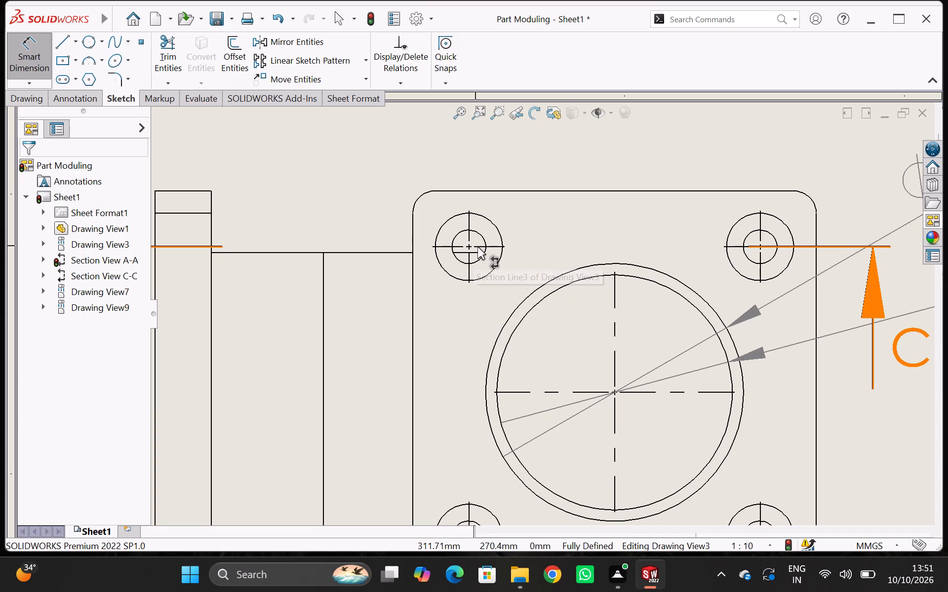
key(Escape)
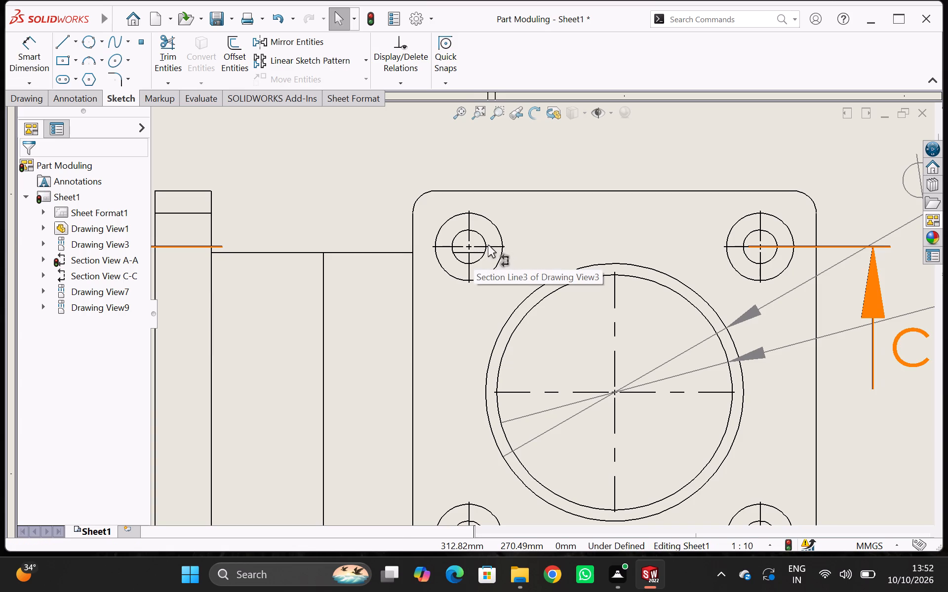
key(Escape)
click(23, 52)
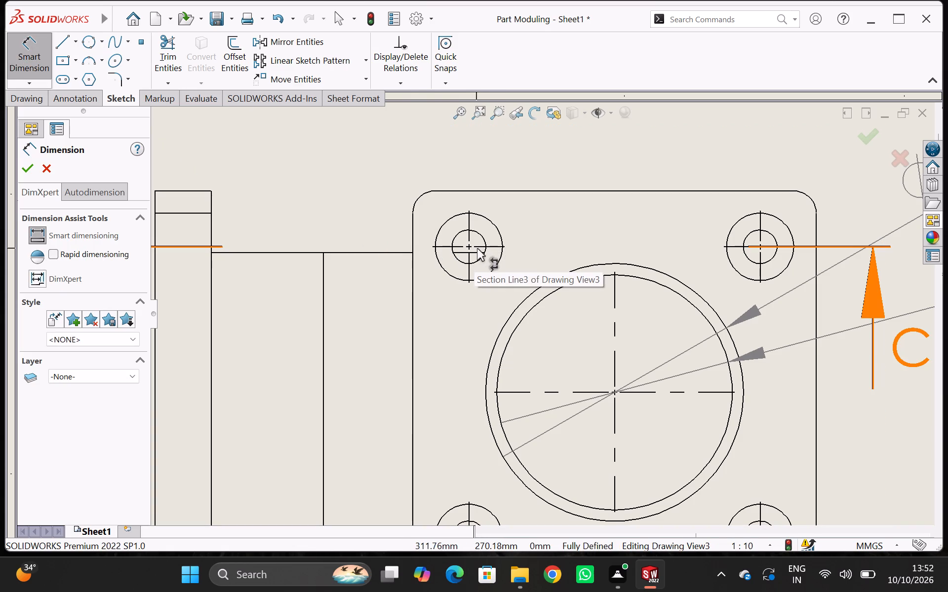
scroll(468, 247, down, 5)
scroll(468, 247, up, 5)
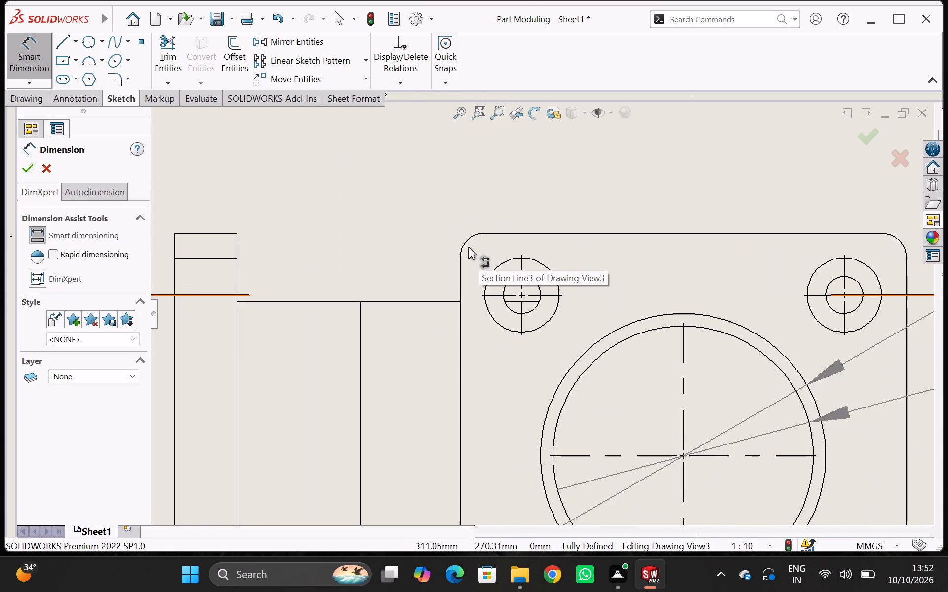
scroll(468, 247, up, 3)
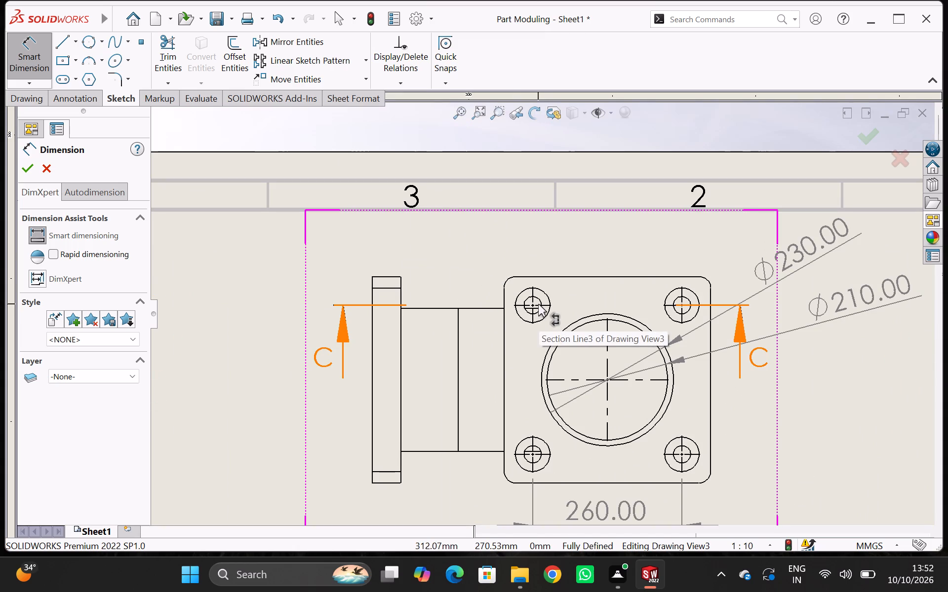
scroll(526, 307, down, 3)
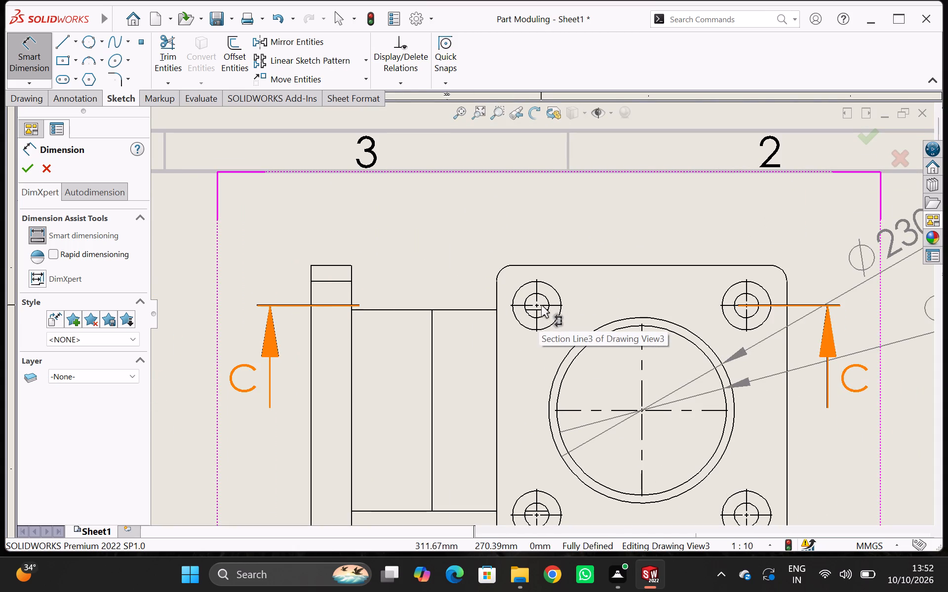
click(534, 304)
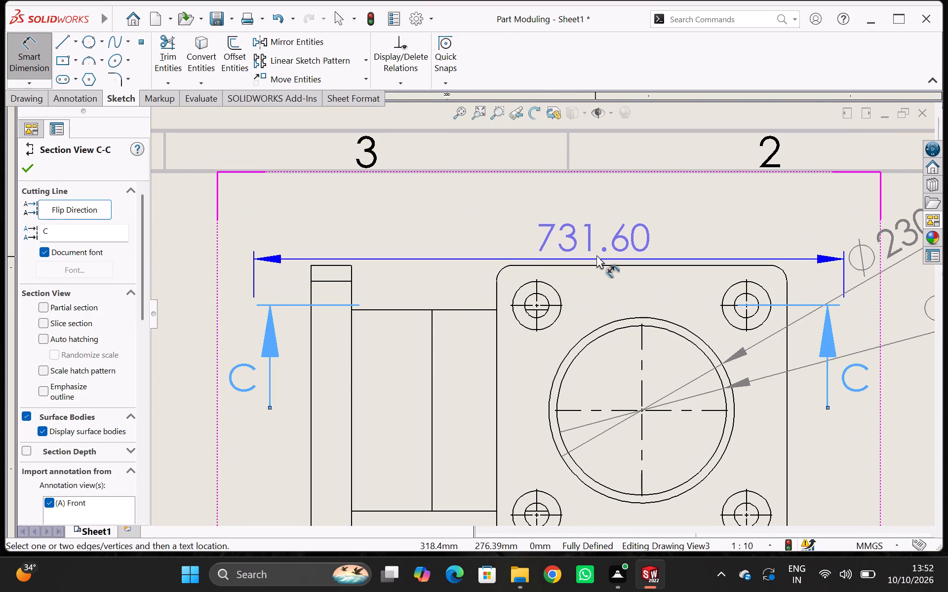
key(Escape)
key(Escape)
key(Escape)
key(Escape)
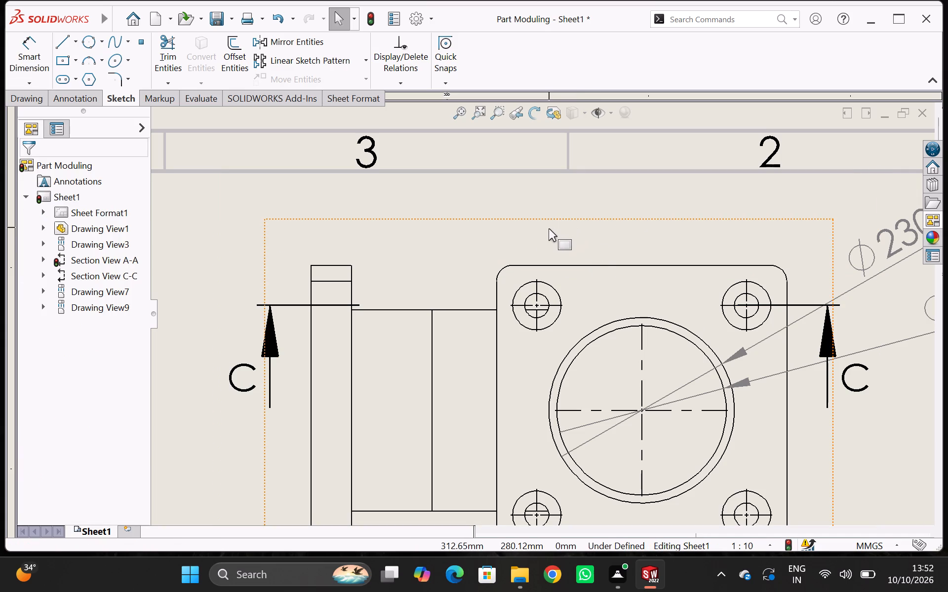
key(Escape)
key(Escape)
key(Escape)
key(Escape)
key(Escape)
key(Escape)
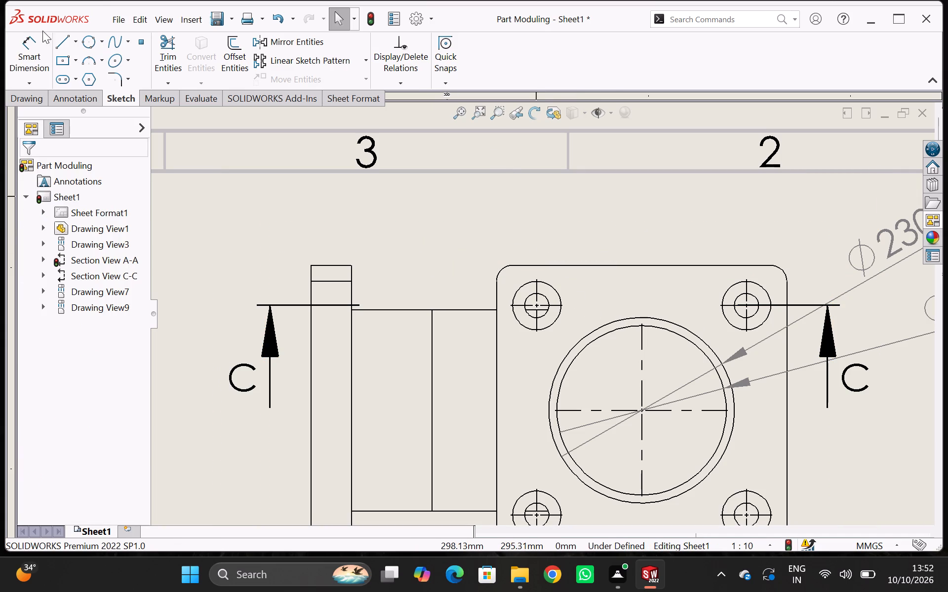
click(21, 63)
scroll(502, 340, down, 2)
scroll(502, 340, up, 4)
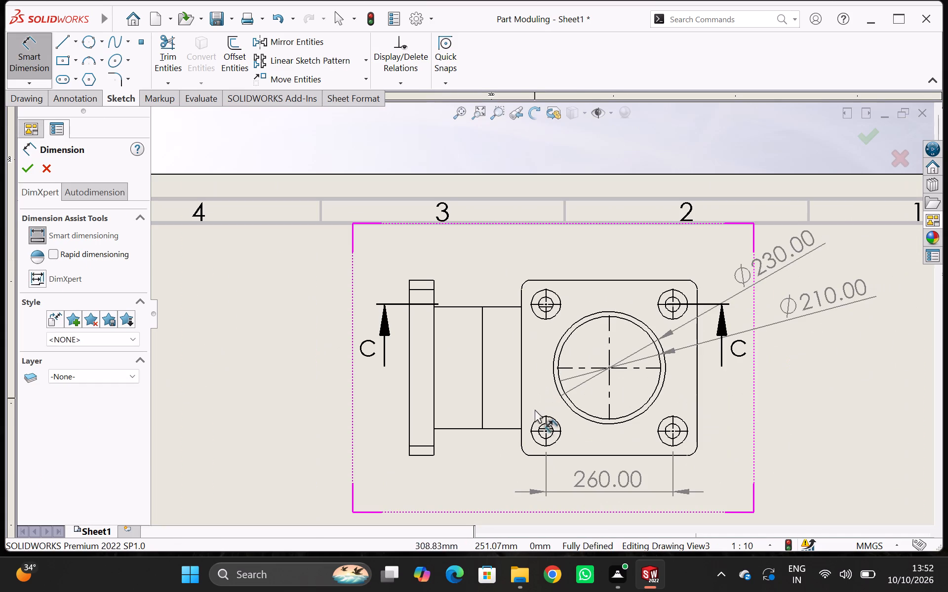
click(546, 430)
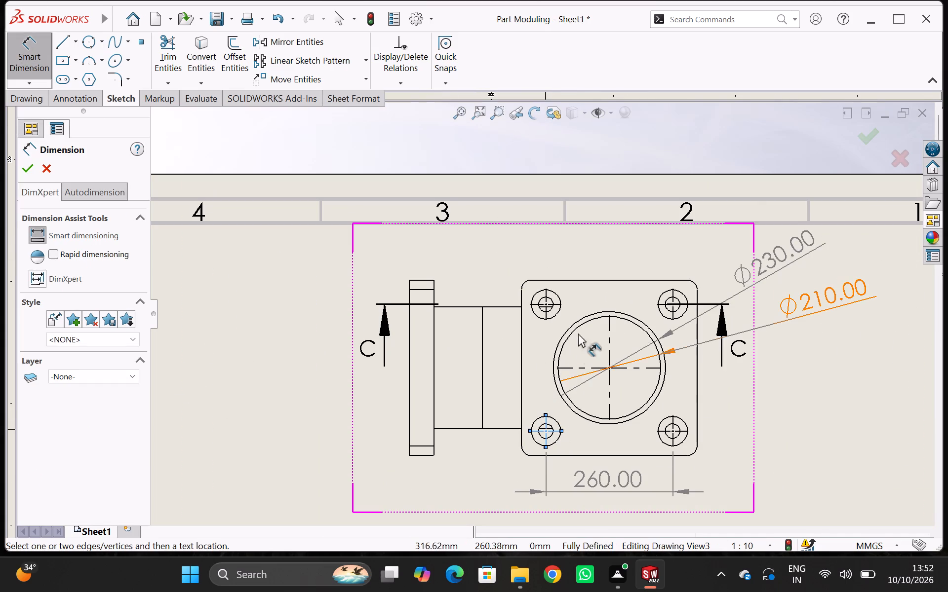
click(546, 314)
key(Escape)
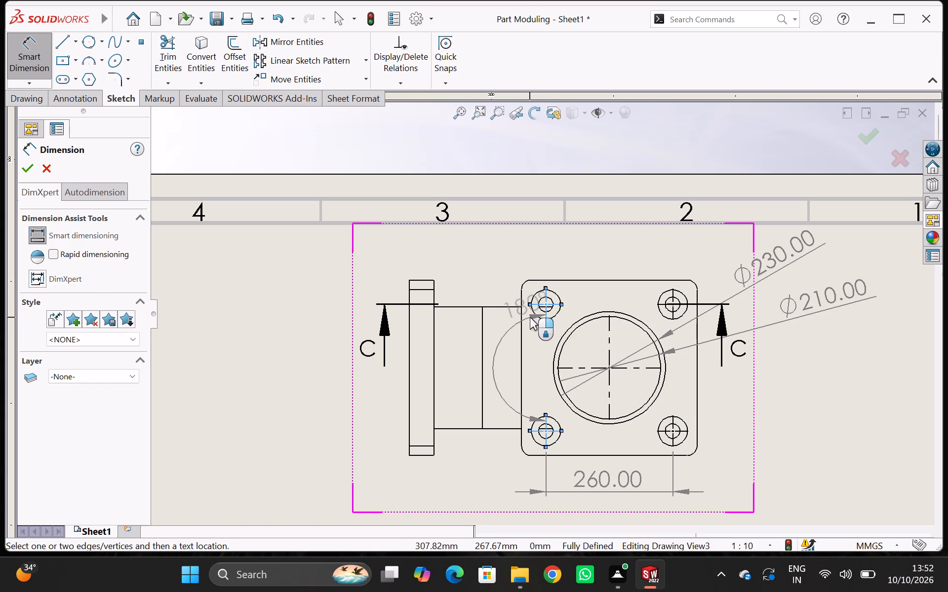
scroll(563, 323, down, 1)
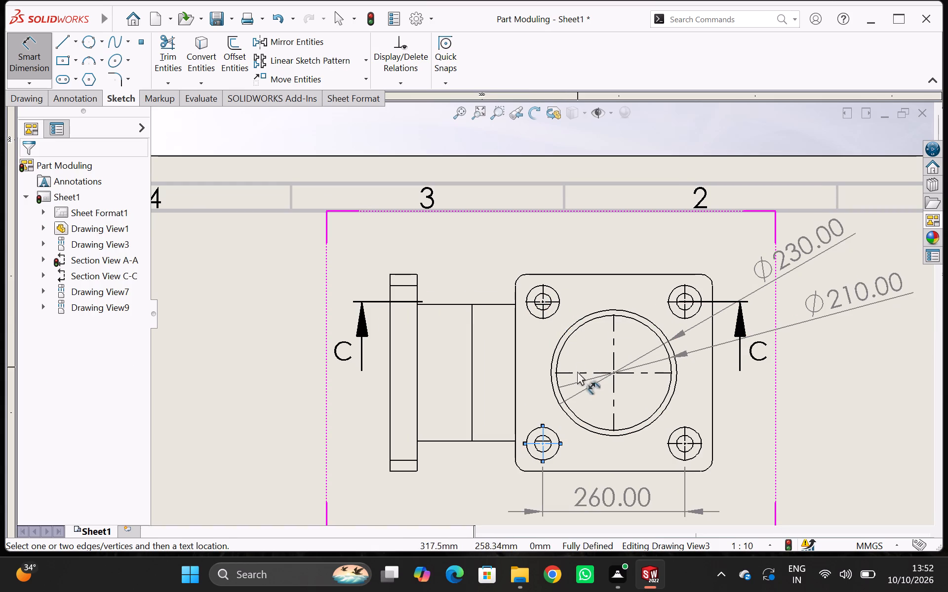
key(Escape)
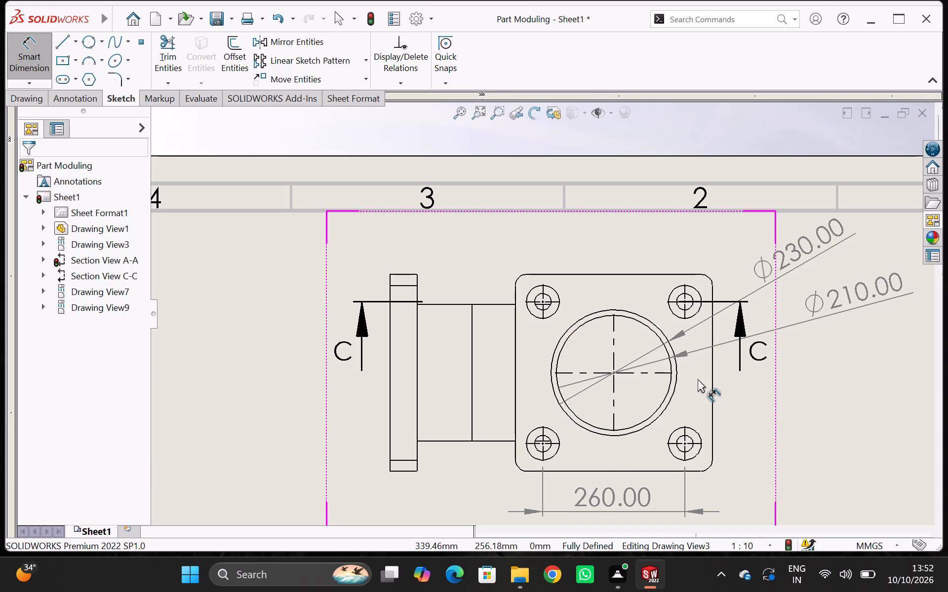
Review the flange view, section views and pictorial views across the whole sheet for anything still missing.
scroll(699, 381, down, 3)
scroll(699, 381, up, 4)
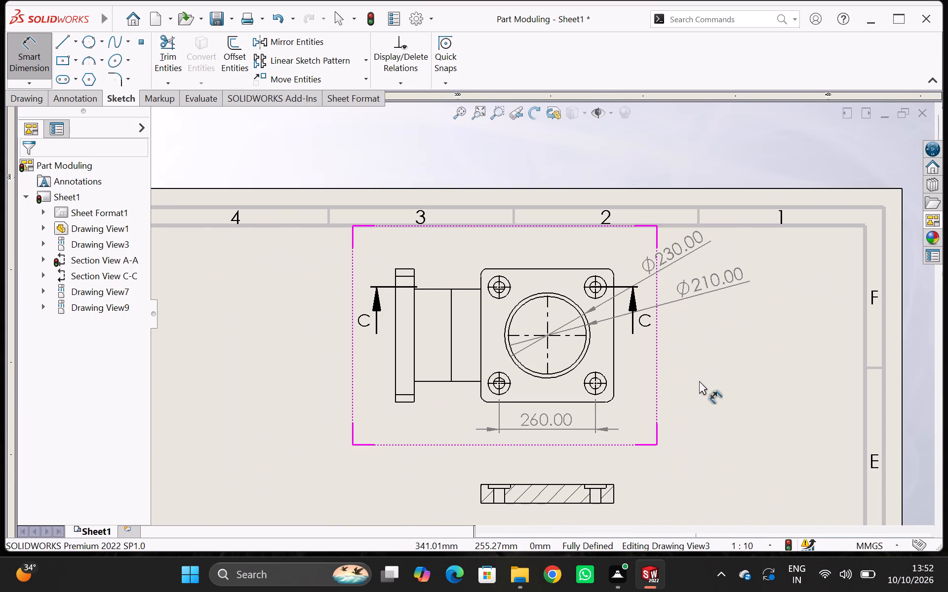
scroll(699, 381, up, 2)
scroll(560, 379, up, 2)
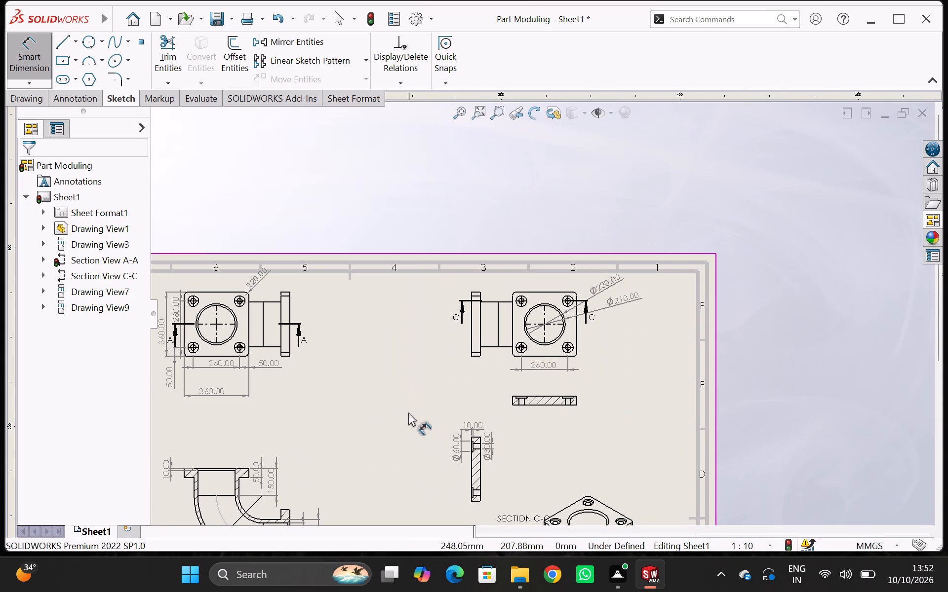
scroll(418, 400, down, 1)
scroll(419, 399, up, 2)
scroll(502, 373, down, 2)
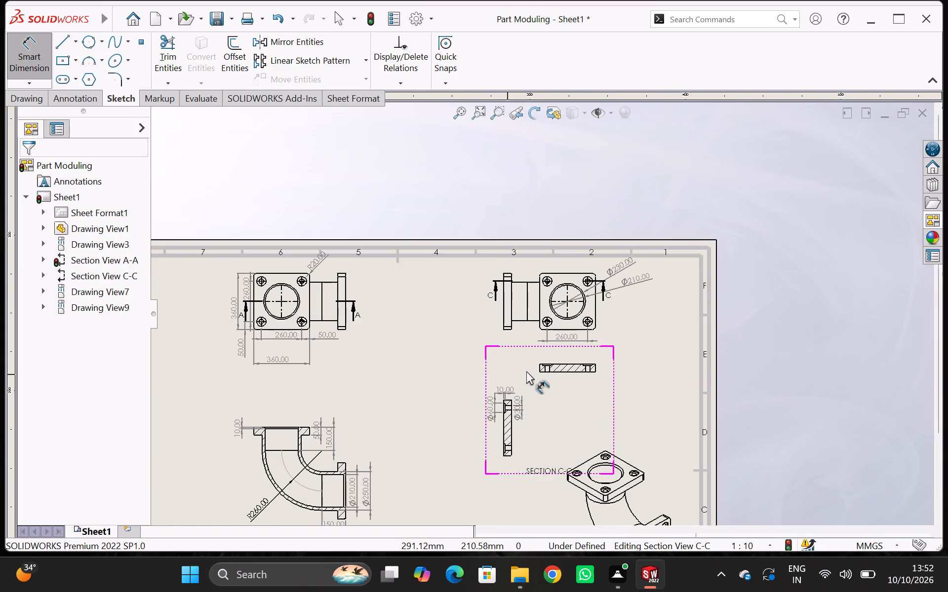
scroll(563, 383, down, 1)
scroll(571, 388, up, 4)
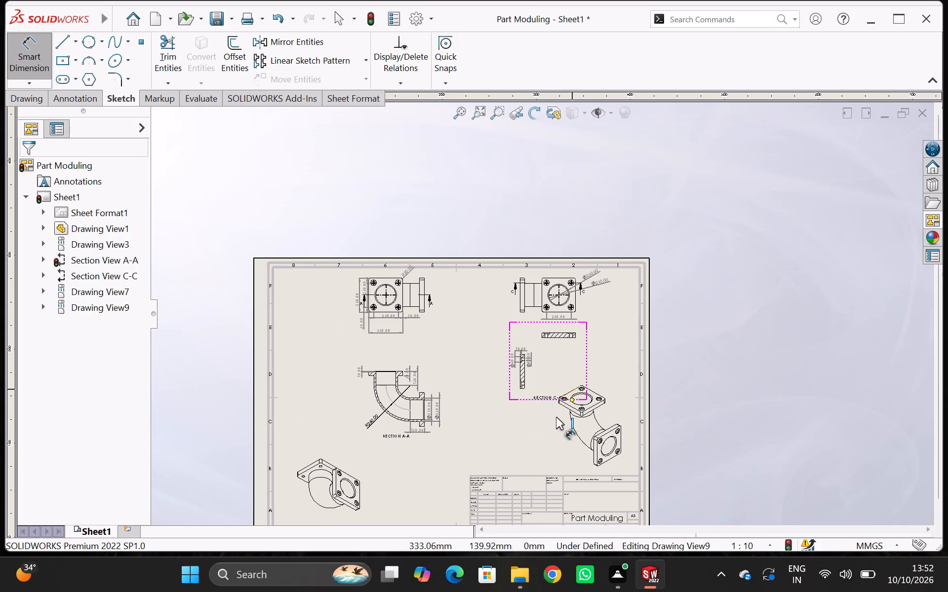
Set both pictorial views of the elbow, beside the title block and above it, to the Shaded With Edges display style.
click(319, 488)
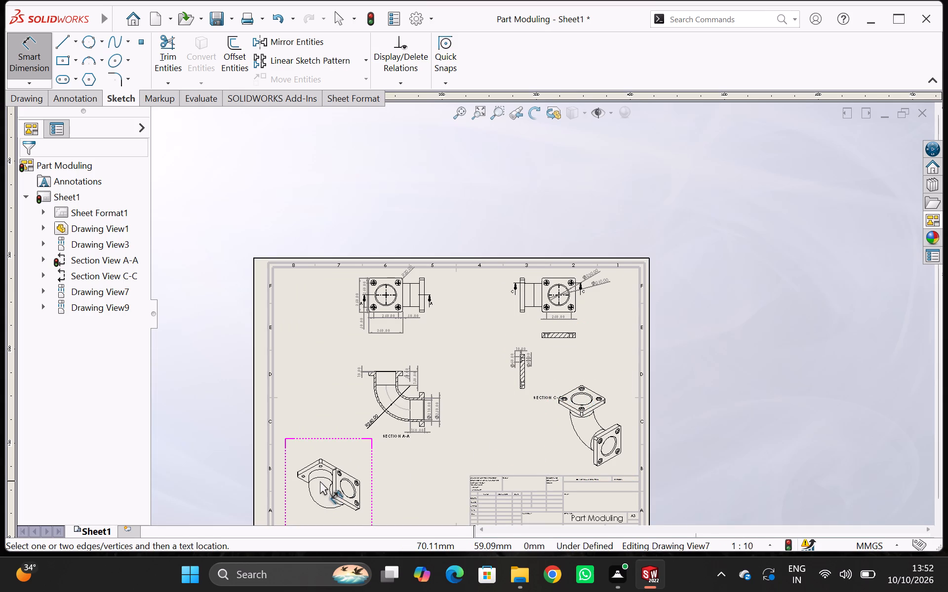
double_click(343, 445)
click(342, 465)
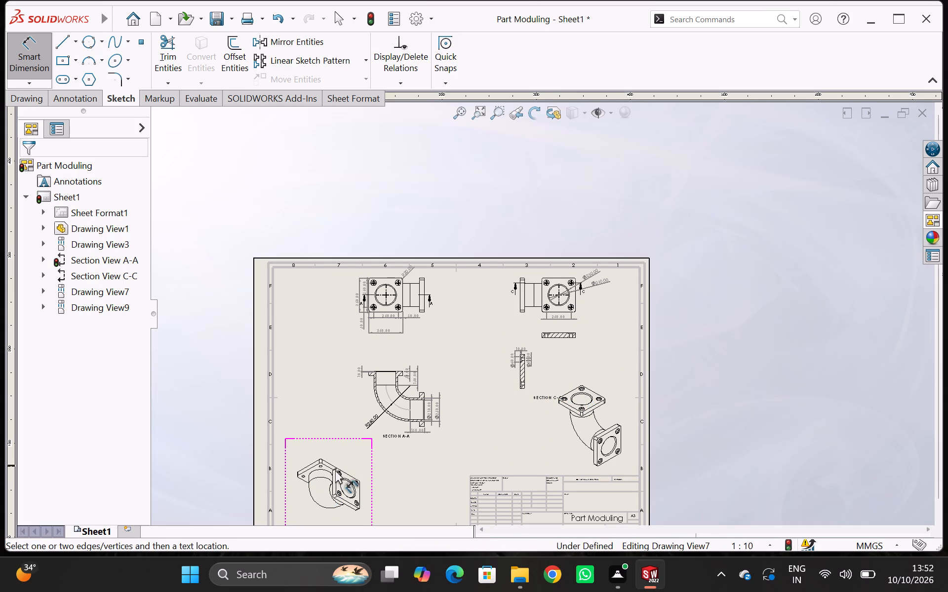
click(333, 477)
key(Escape)
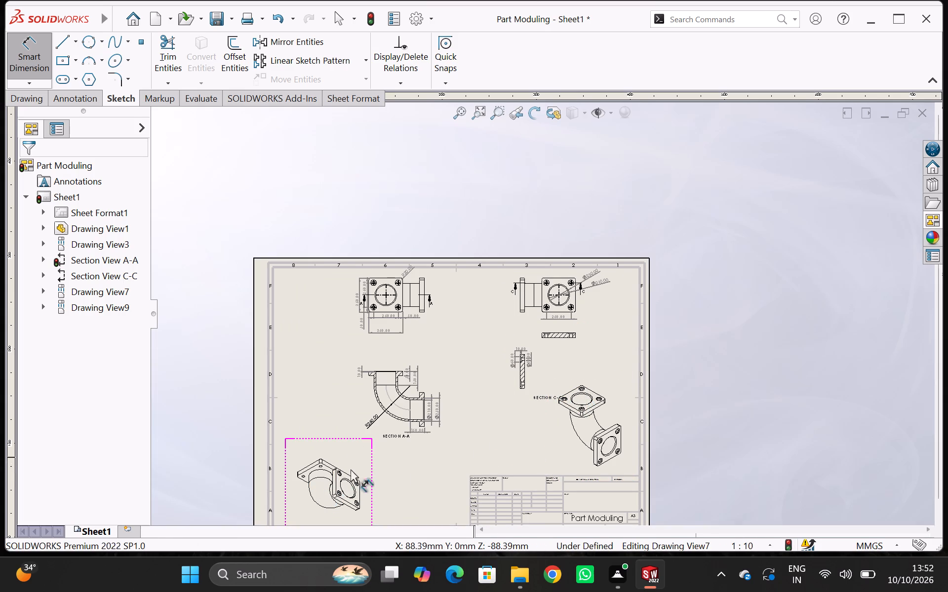
key(Escape)
click(338, 479)
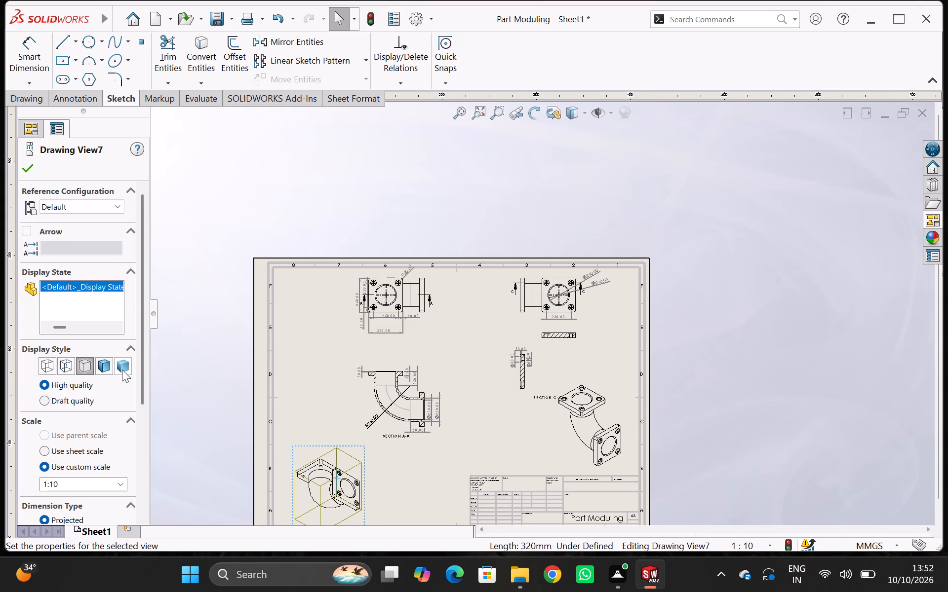
click(111, 361)
click(599, 431)
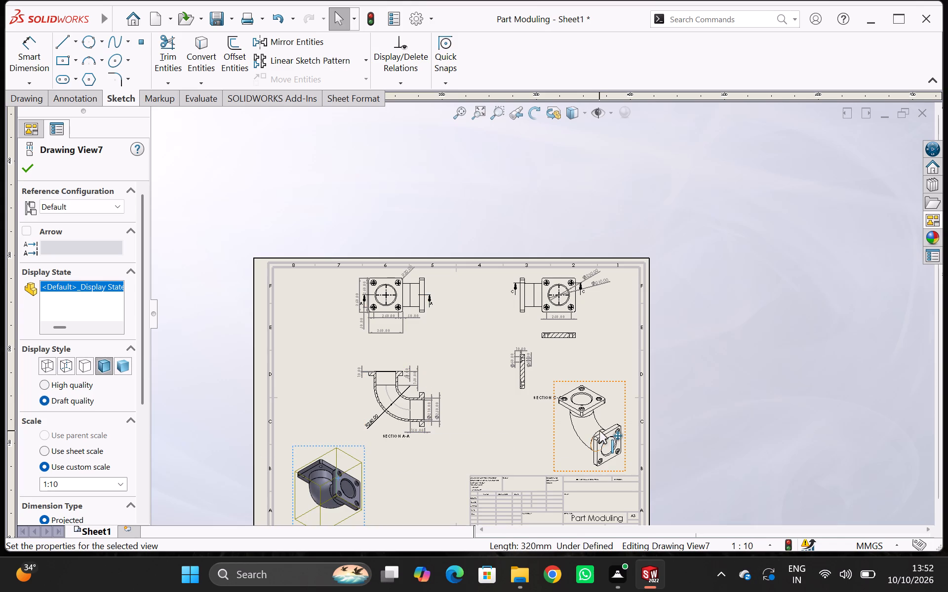
click(105, 364)
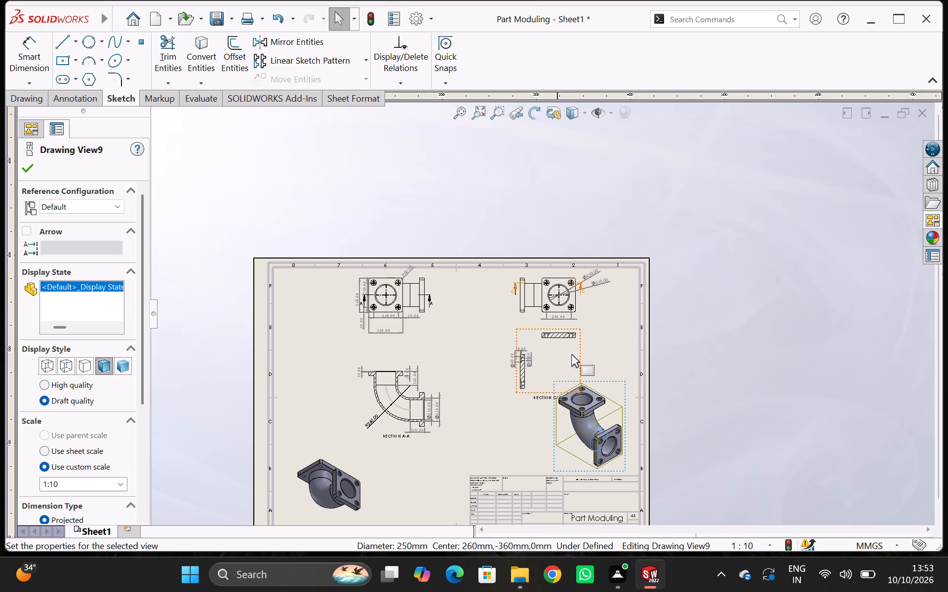
Examine section view C-C and the flange view above it for missing hole and bore dimensions.
scroll(574, 342, down, 4)
scroll(574, 342, up, 3)
scroll(574, 342, down, 1)
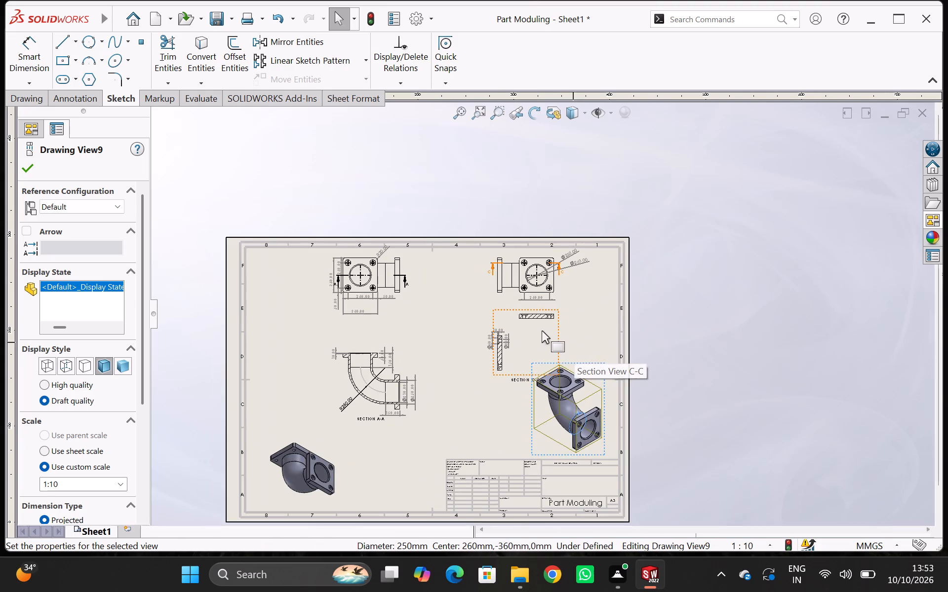
scroll(542, 330, down, 15)
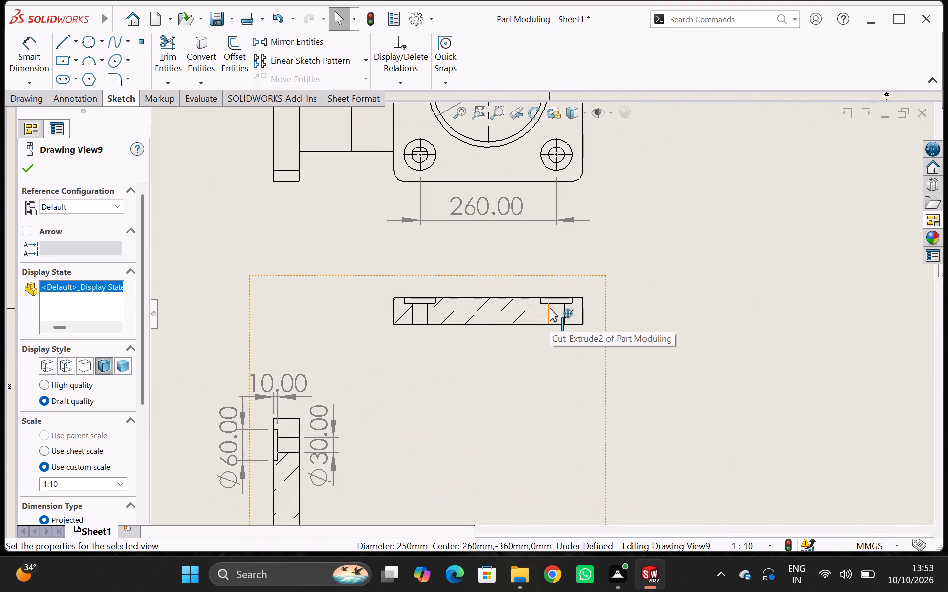
scroll(551, 305, down, 6)
scroll(552, 304, up, 4)
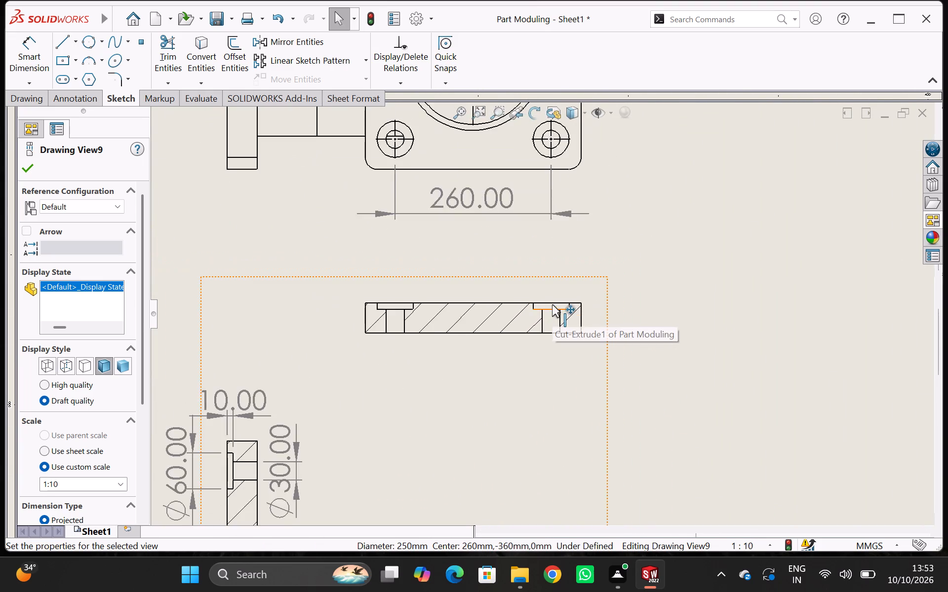
scroll(553, 304, up, 3)
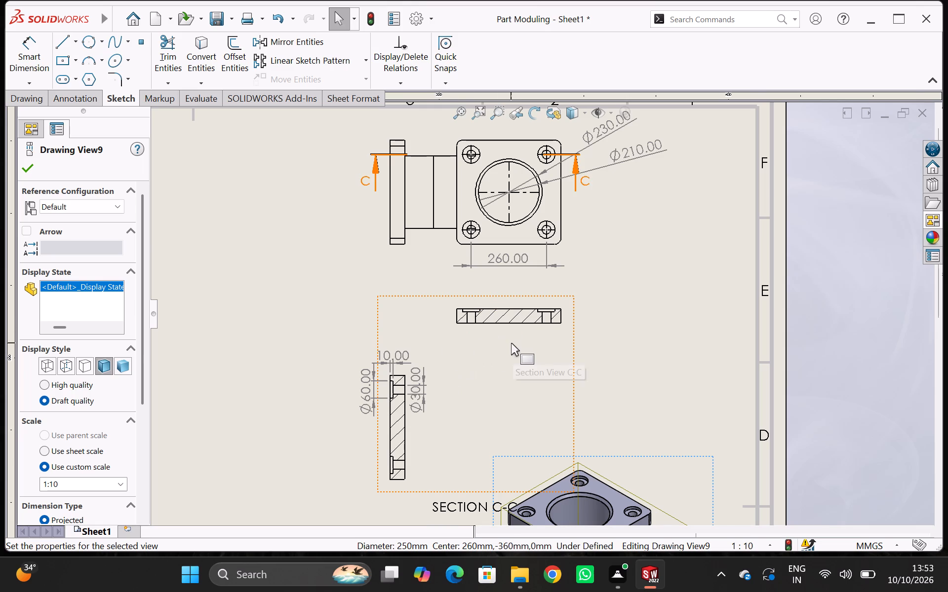
scroll(511, 343, down, 1)
scroll(511, 343, up, 2)
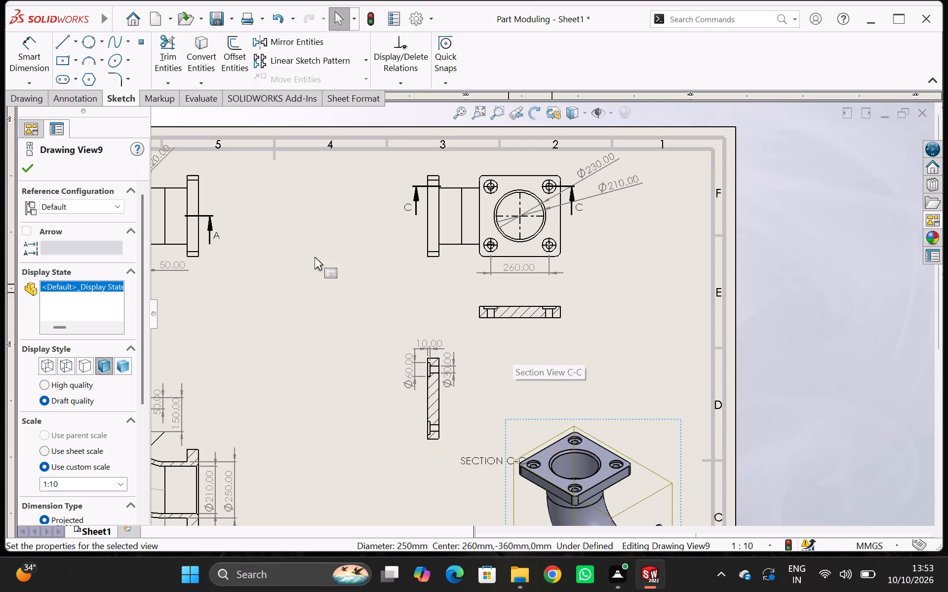
Dimension the flange thickness along the outer end edge of the horizontal flange cut in section view C-C.
click(43, 68)
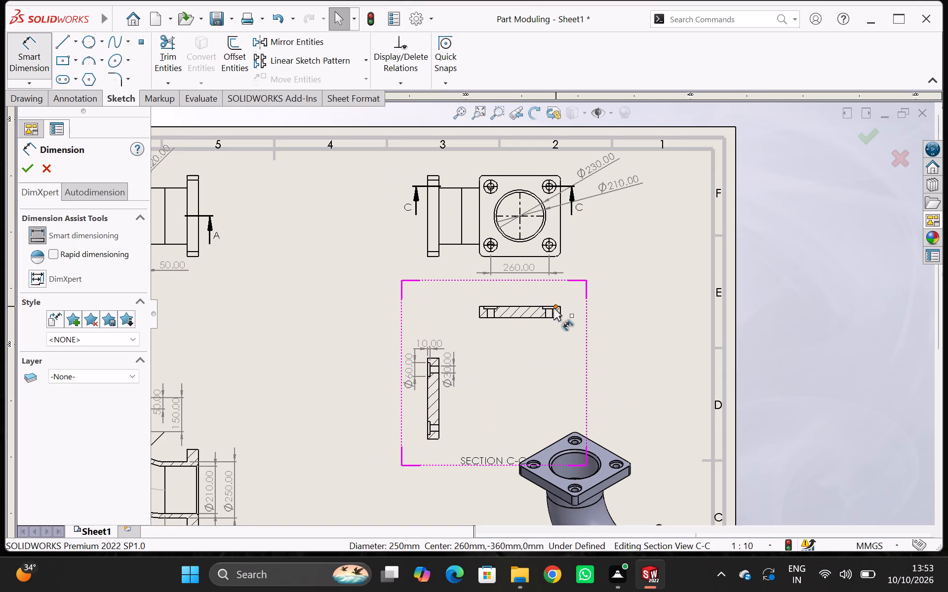
click(561, 312)
click(579, 315)
scroll(549, 354, down, 3)
scroll(549, 354, up, 4)
scroll(608, 363, up, 2)
scroll(513, 405, up, 2)
scroll(420, 400, down, 1)
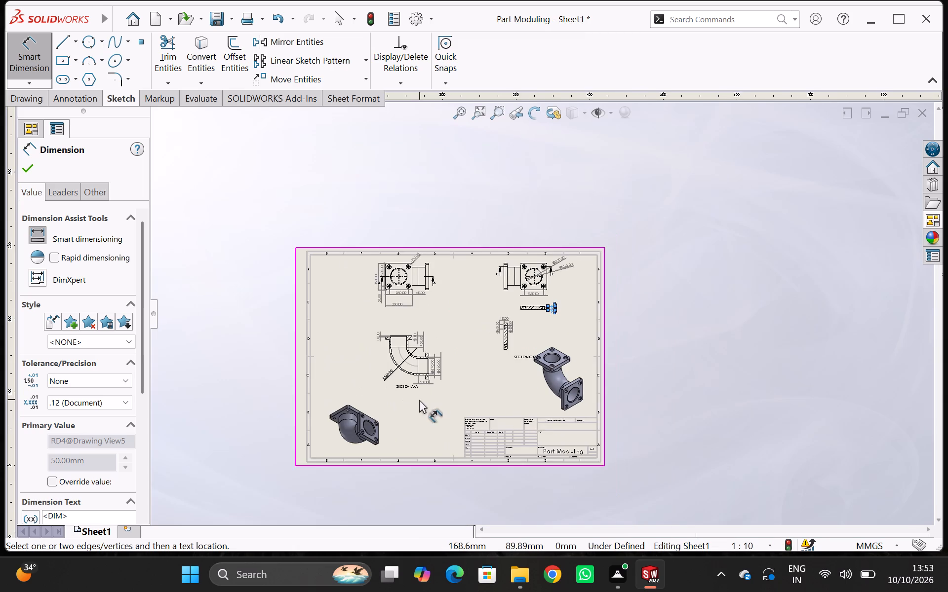
scroll(419, 400, down, 1)
scroll(459, 382, up, 2)
scroll(498, 367, down, 3)
scroll(506, 364, up, 3)
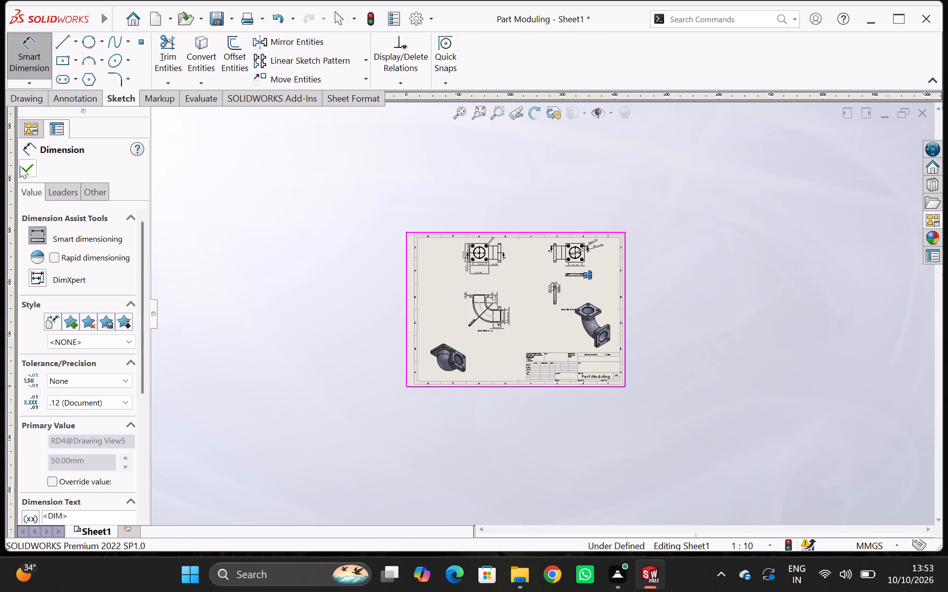
click(20, 166)
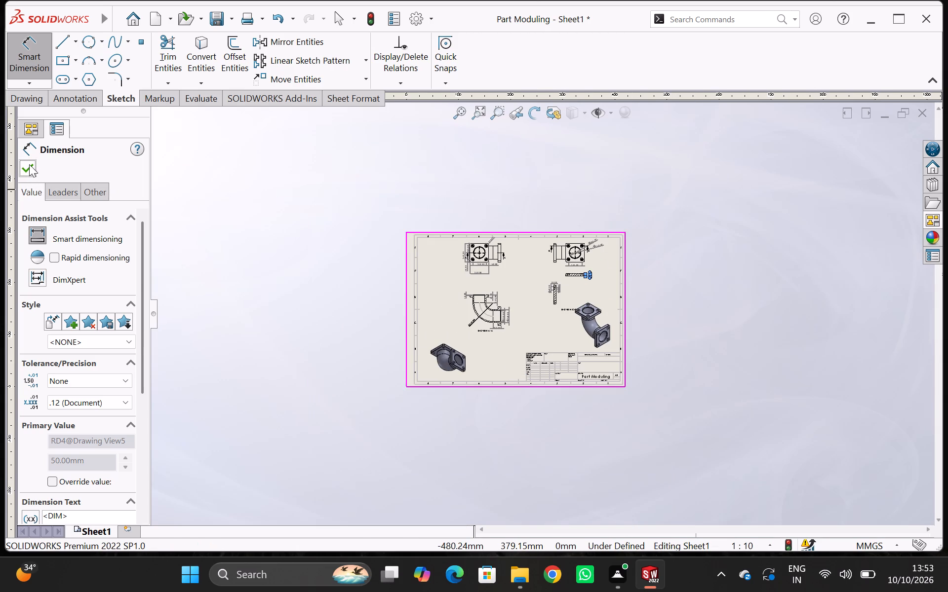
click(29, 164)
Review the flange views, both section views and the pictorial views across the whole sheet for dimensions still missing.
scroll(676, 297, down, 5)
scroll(638, 308, up, 1)
scroll(562, 319, down, 1)
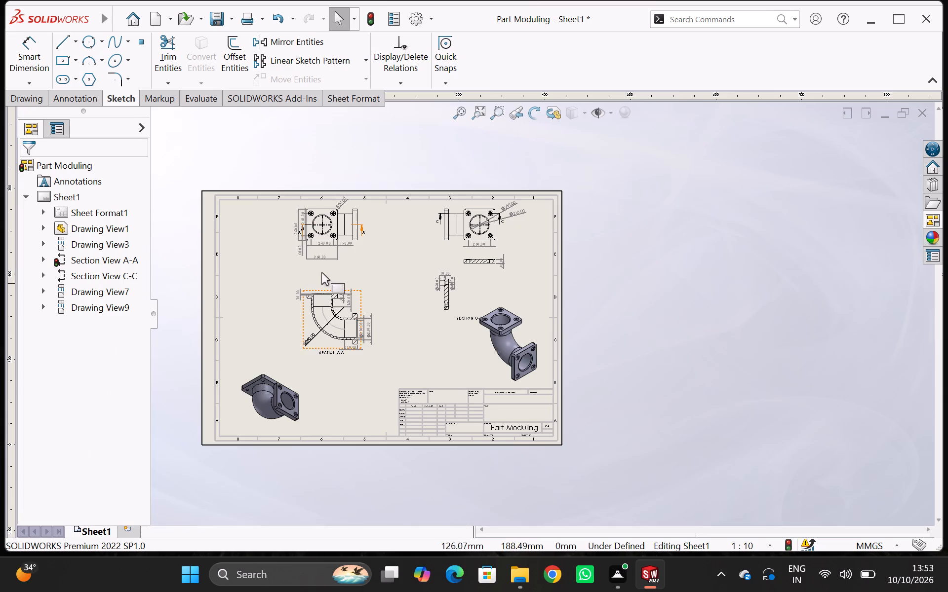
scroll(322, 271, down, 5)
scroll(323, 270, up, 5)
scroll(563, 345, down, 3)
scroll(506, 313, down, 4)
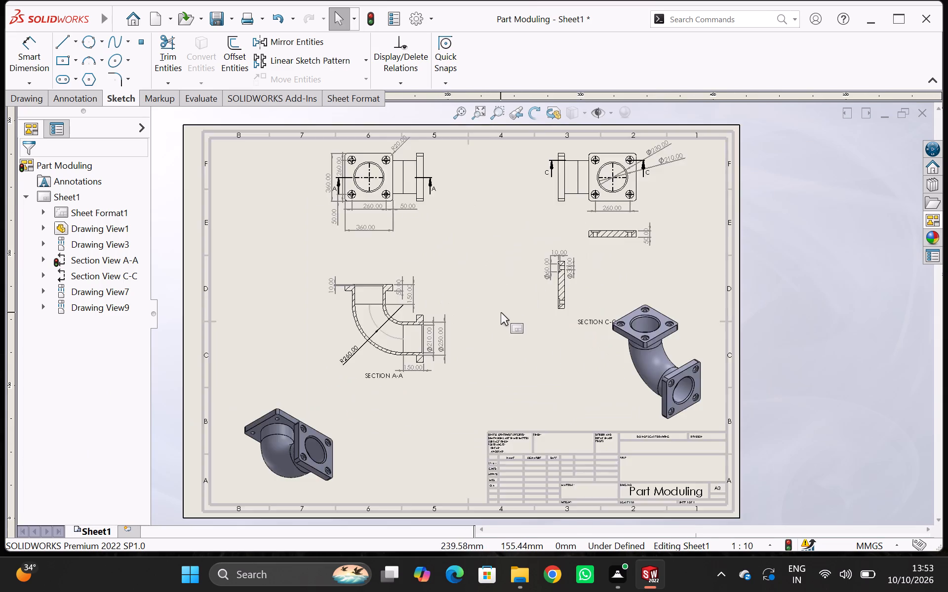
scroll(501, 312, up, 5)
scroll(499, 314, down, 3)
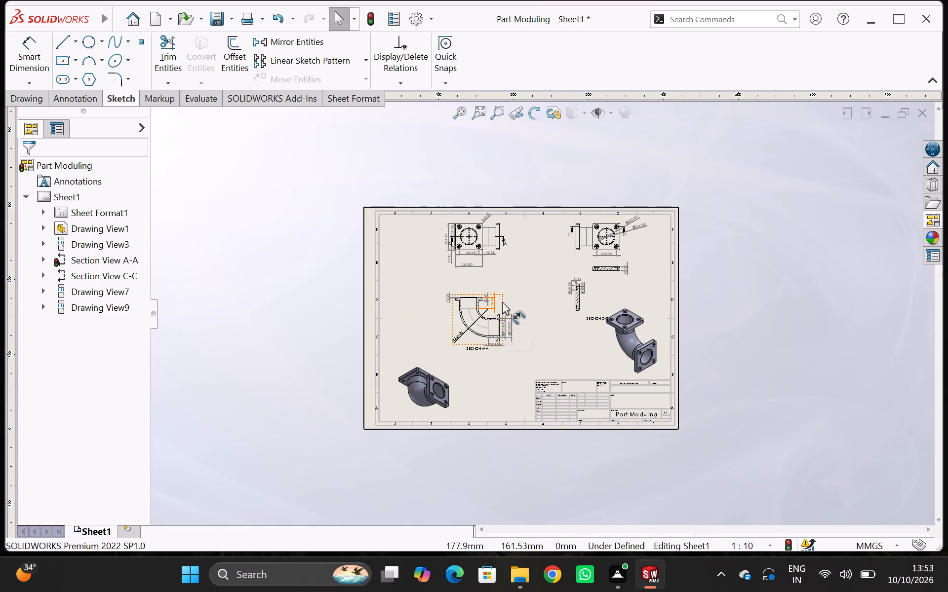
scroll(531, 306, down, 5)
scroll(517, 353, down, 1)
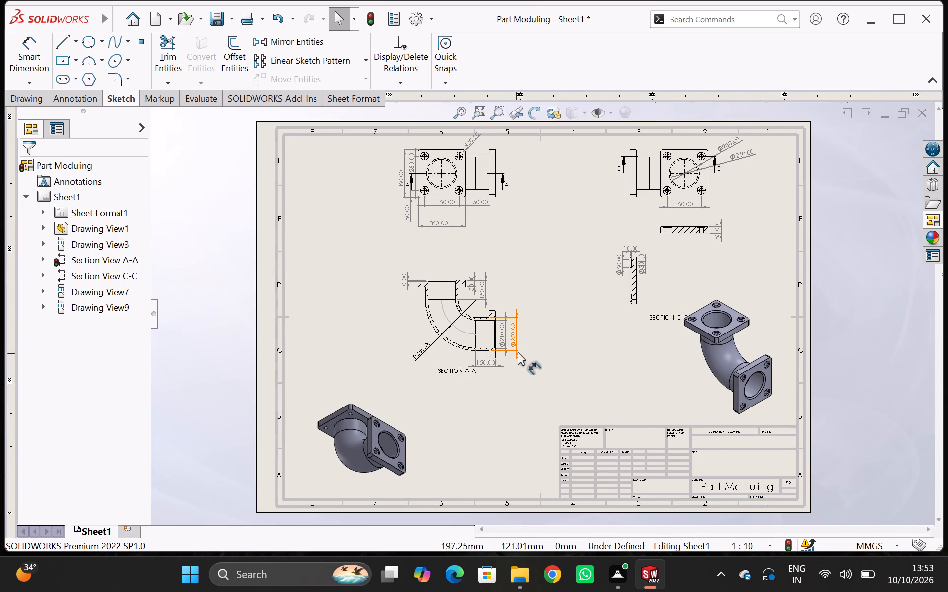
scroll(518, 352, down, 1)
scroll(518, 350, up, 2)
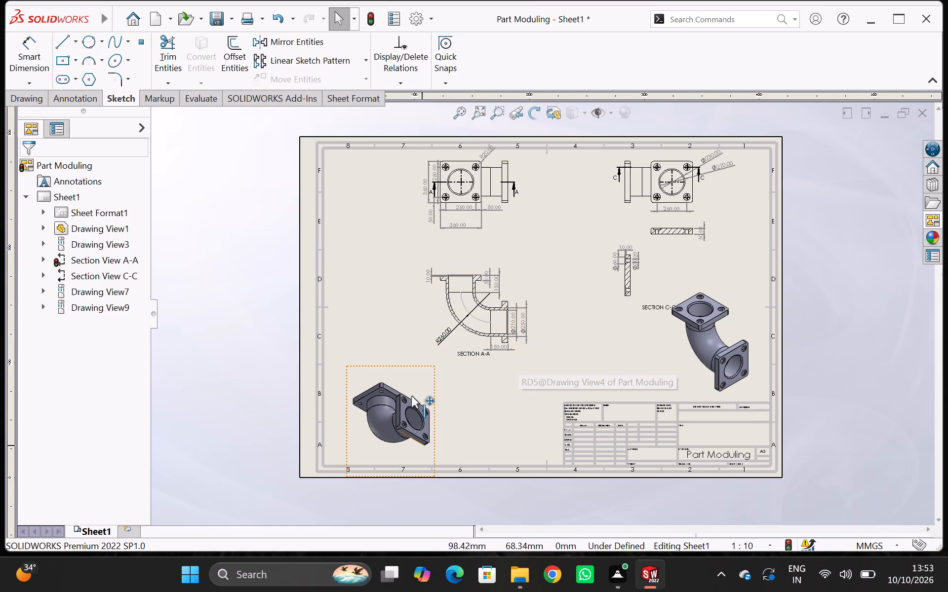
scroll(525, 359, down, 2)
scroll(525, 367, up, 2)
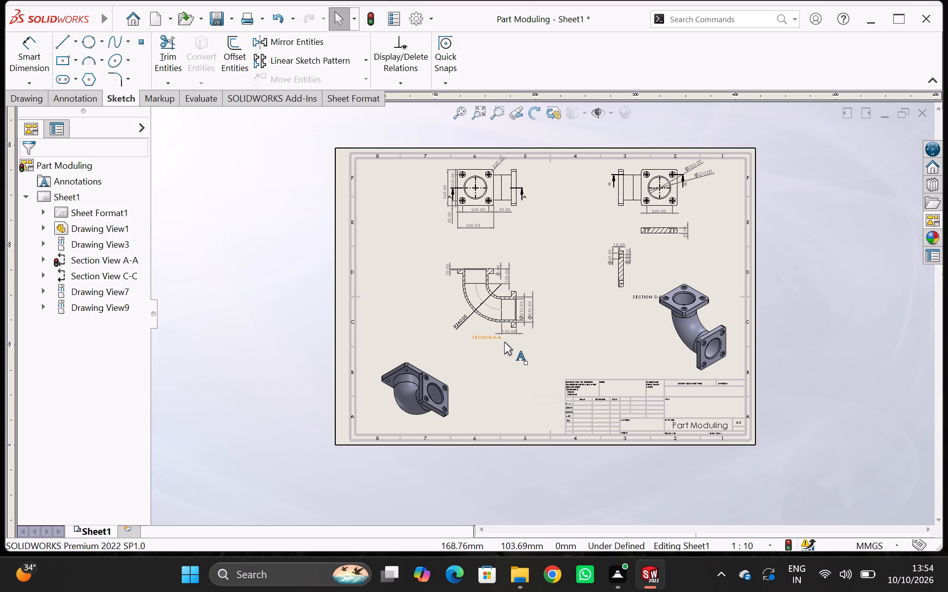
Dimension the length of the horizontal line just below the upper flange's top face in section view A-A.
click(25, 40)
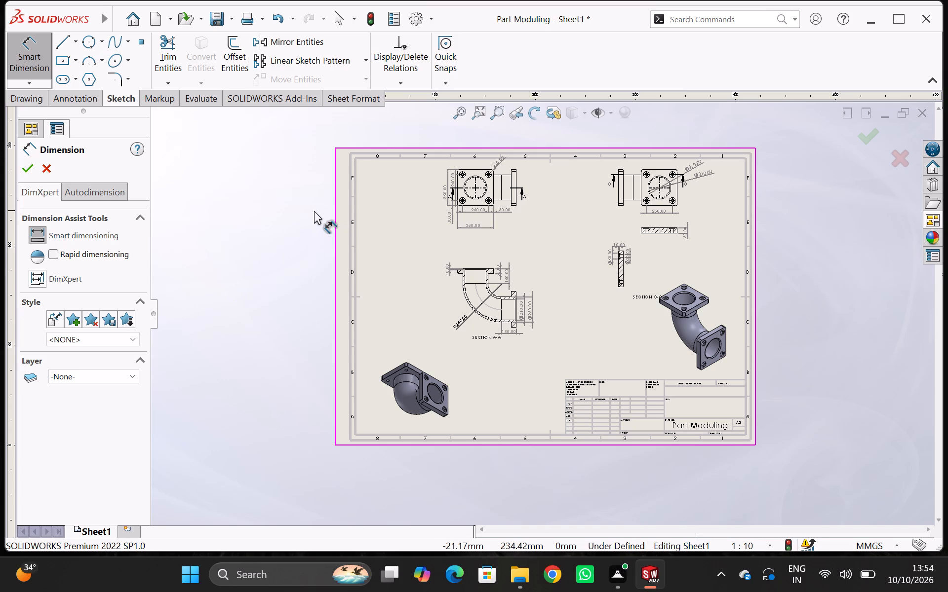
click(31, 57)
click(31, 57)
click(36, 54)
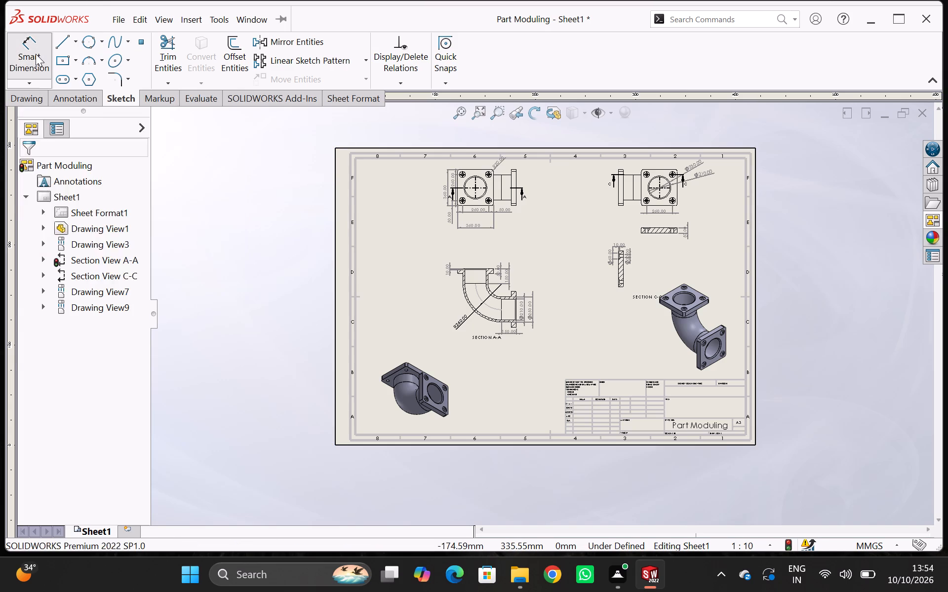
scroll(530, 310, down, 4)
scroll(452, 272, down, 8)
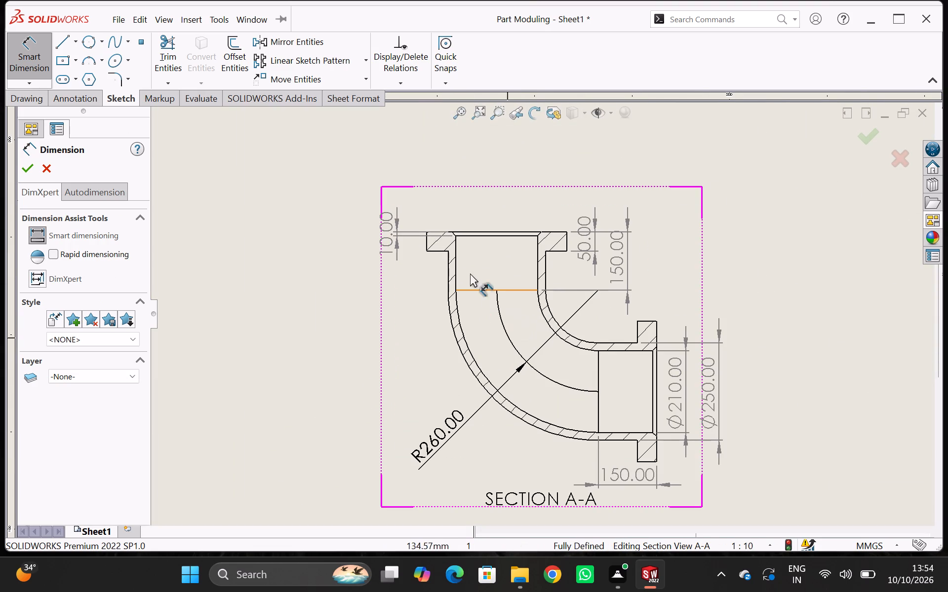
click(474, 235)
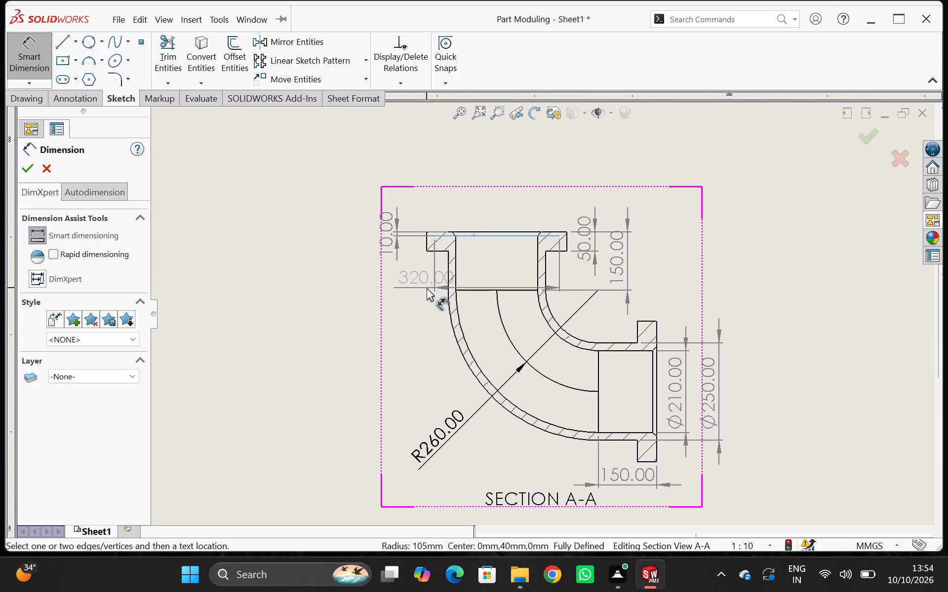
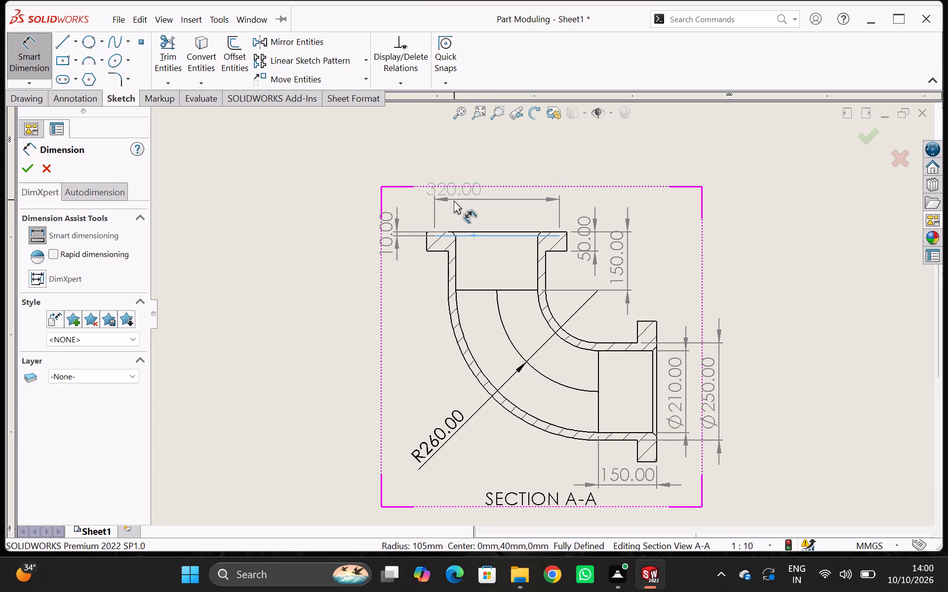
Discard the pending dimension and save the drawing as an Adobe PDF named Part Moduling in the solid works folder.
key(Escape)
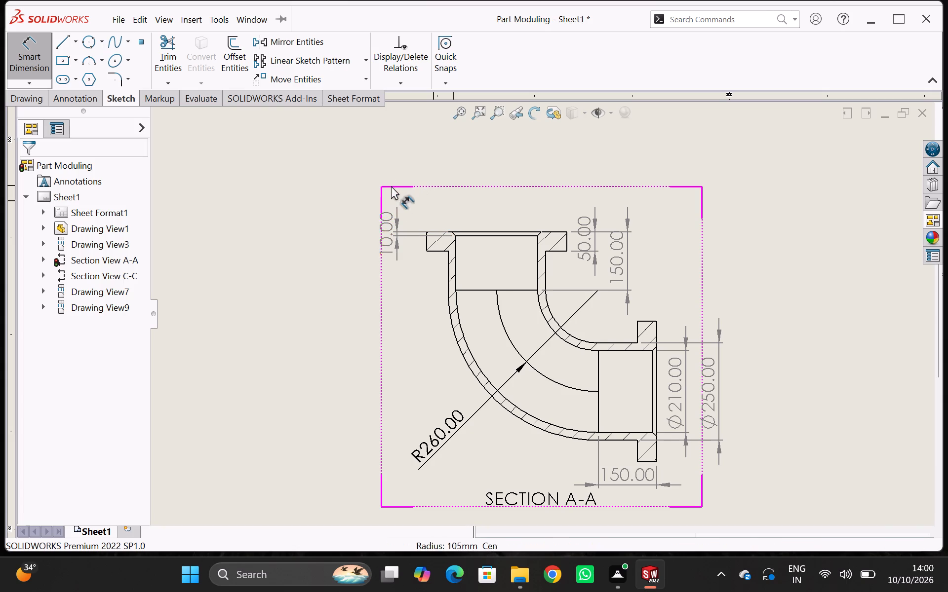
key(ctrl+s)
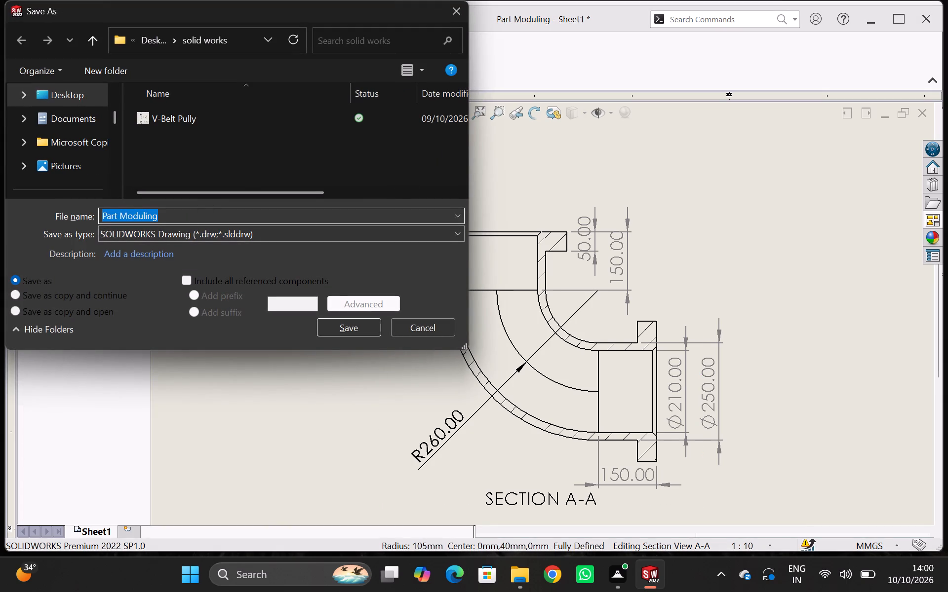
click(443, 237)
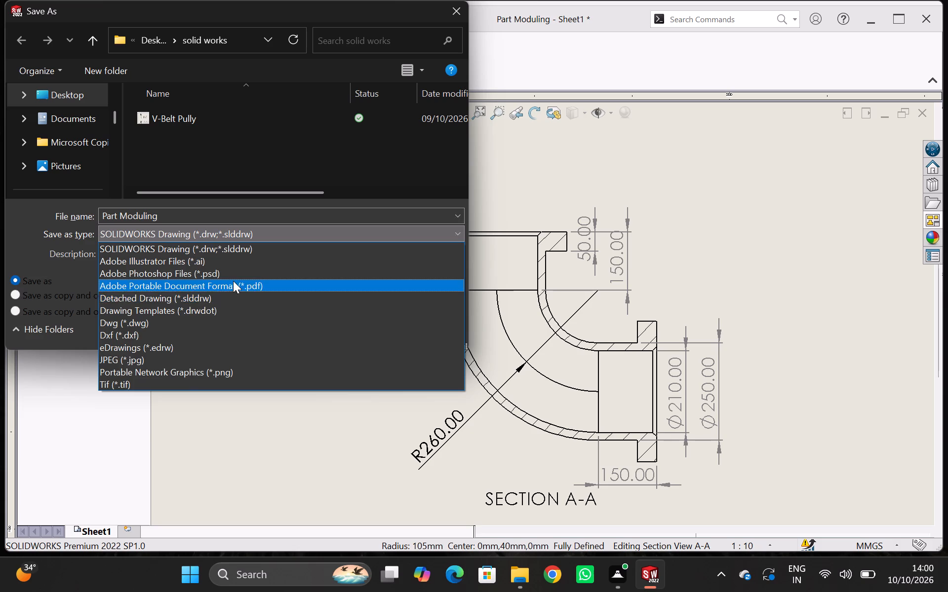
click(233, 281)
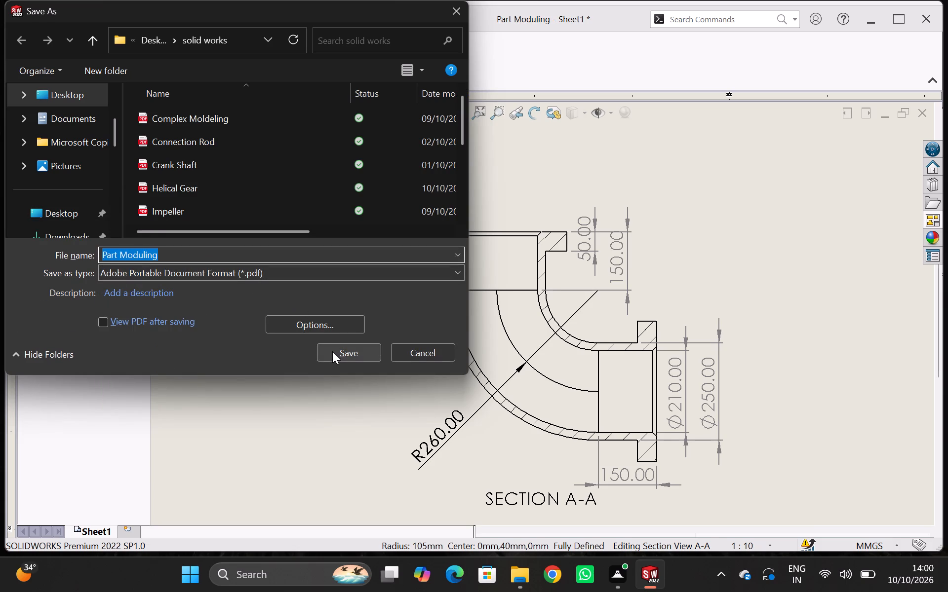
click(332, 351)
Review the whole sheet, examining the flange views, both section views, the pictorial views and the title block.
scroll(655, 352, down, 4)
scroll(655, 352, up, 8)
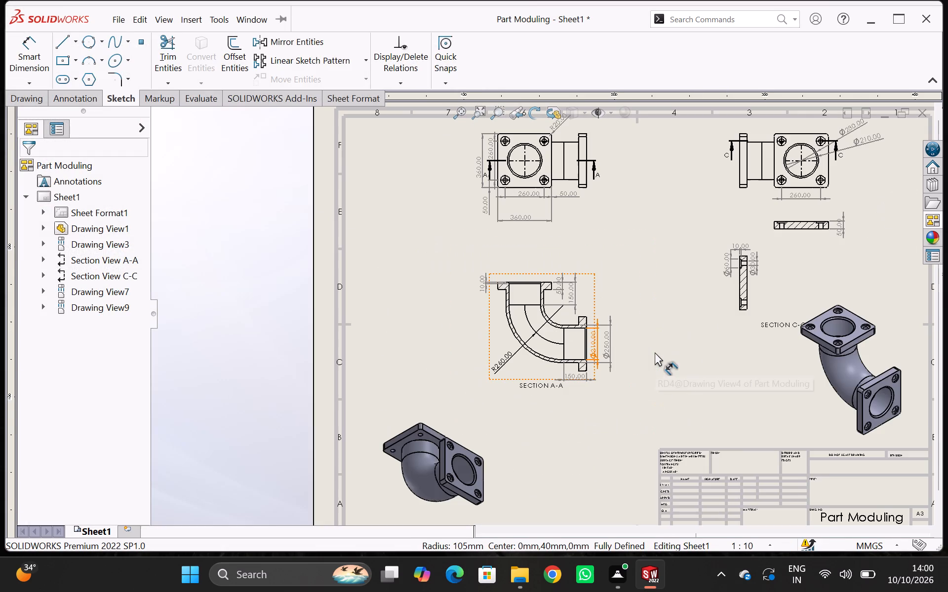
scroll(655, 352, up, 1)
scroll(655, 352, down, 3)
scroll(655, 352, up, 4)
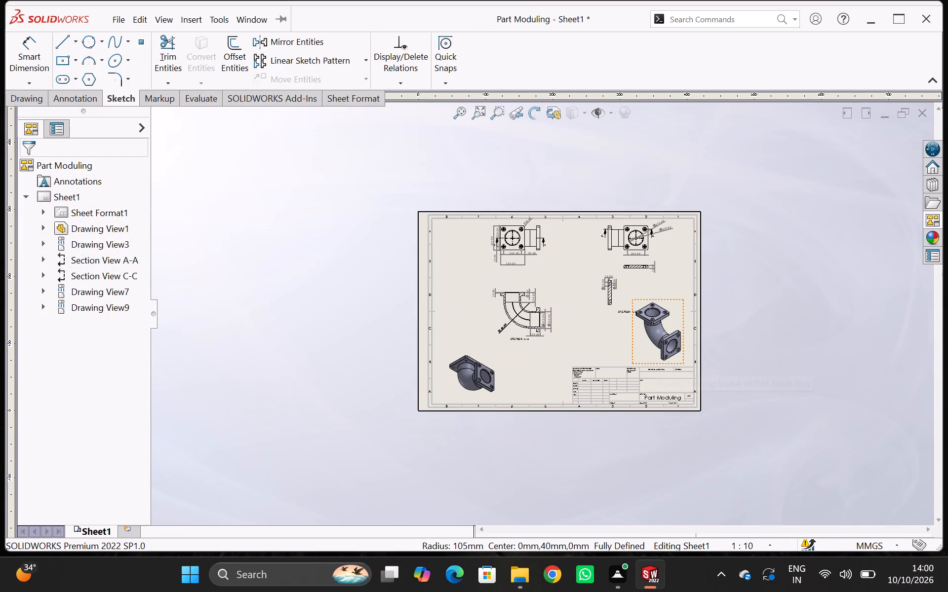
scroll(648, 341, down, 7)
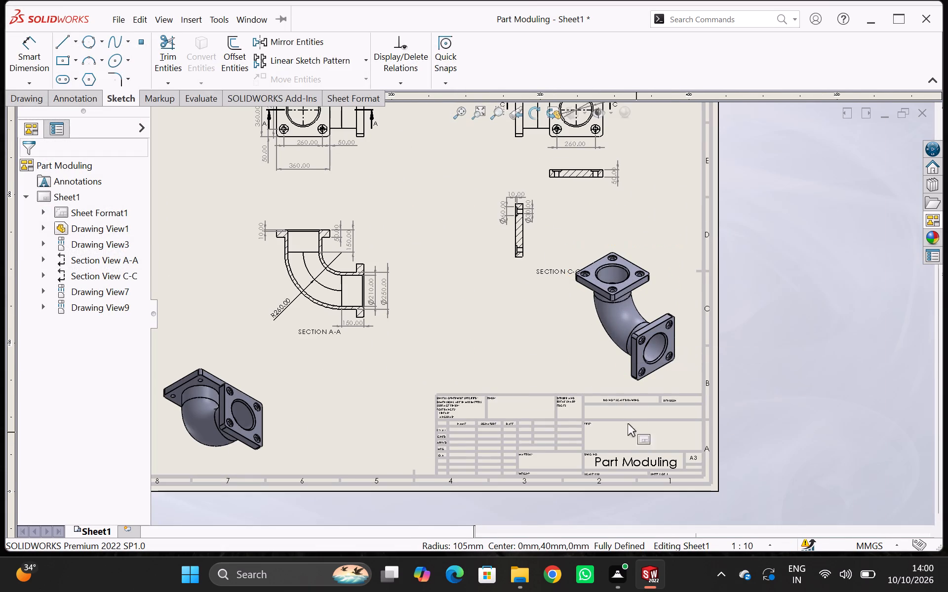
scroll(553, 341, down, 2)
scroll(542, 338, up, 2)
scroll(542, 338, down, 4)
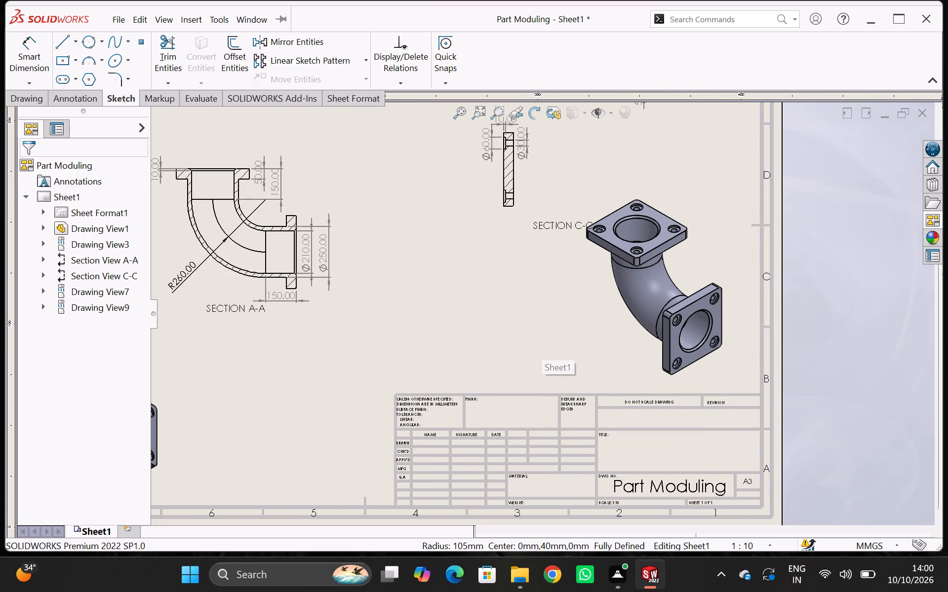
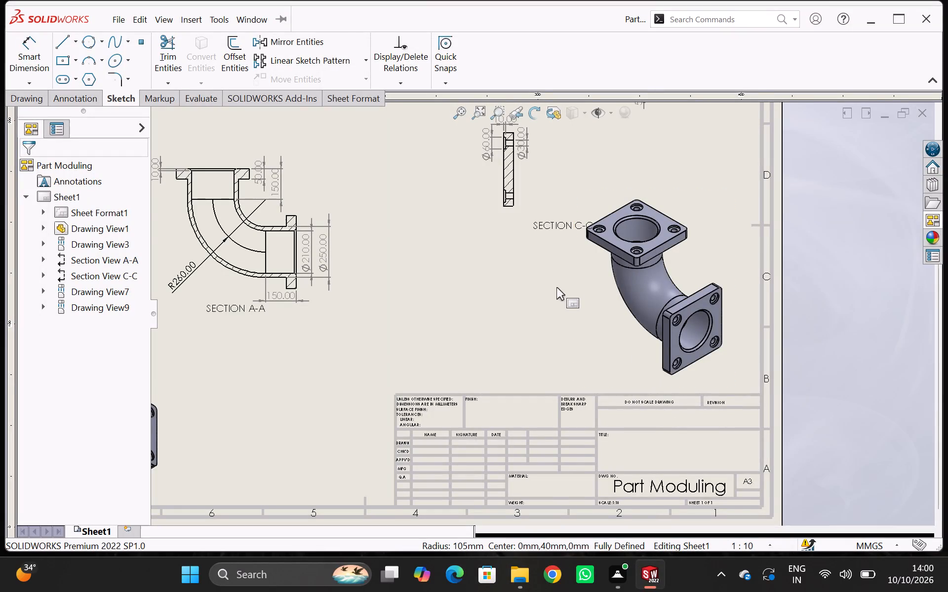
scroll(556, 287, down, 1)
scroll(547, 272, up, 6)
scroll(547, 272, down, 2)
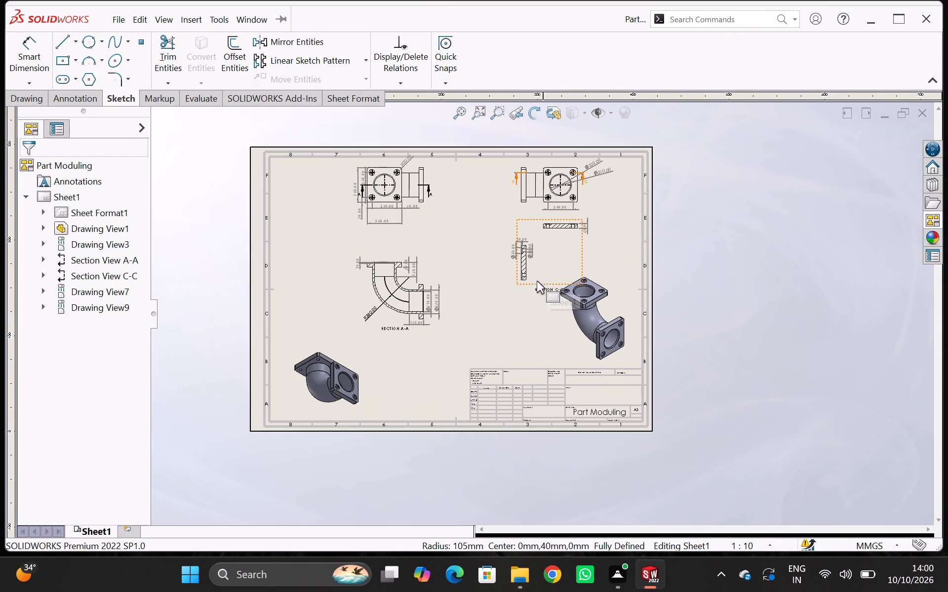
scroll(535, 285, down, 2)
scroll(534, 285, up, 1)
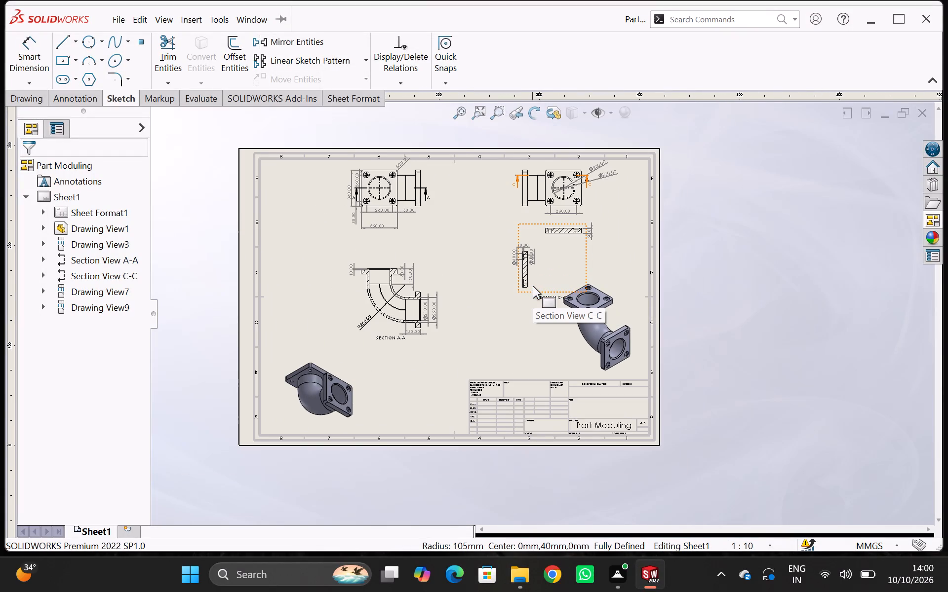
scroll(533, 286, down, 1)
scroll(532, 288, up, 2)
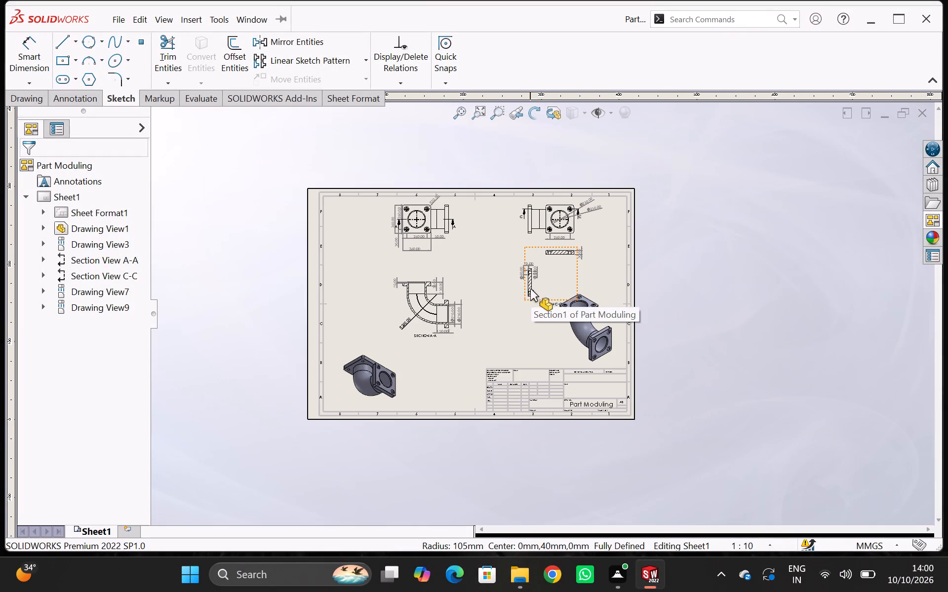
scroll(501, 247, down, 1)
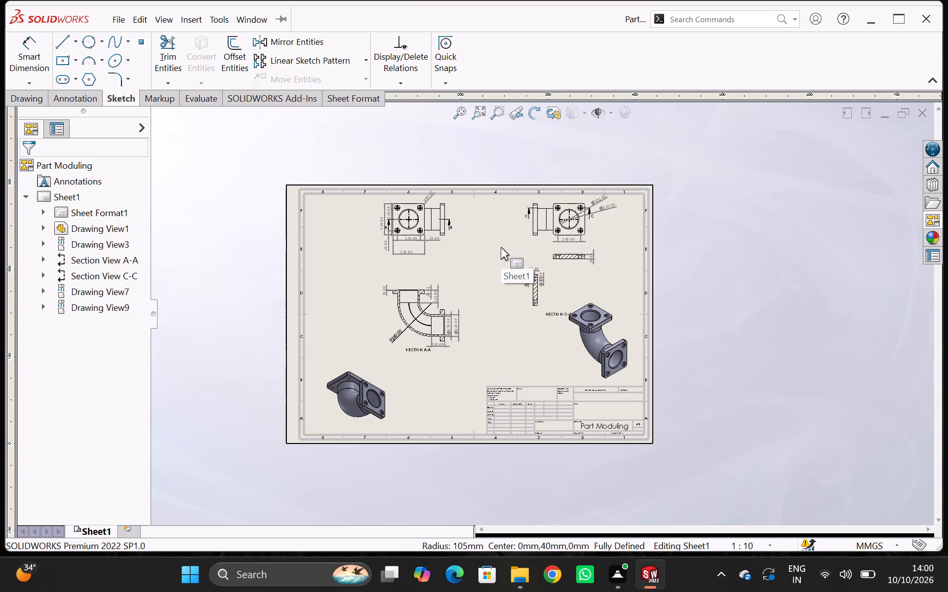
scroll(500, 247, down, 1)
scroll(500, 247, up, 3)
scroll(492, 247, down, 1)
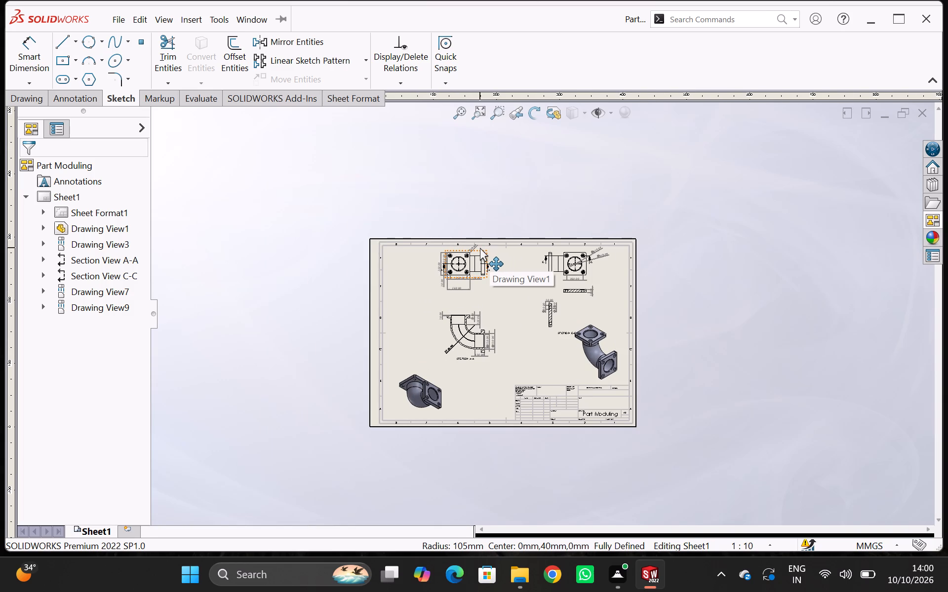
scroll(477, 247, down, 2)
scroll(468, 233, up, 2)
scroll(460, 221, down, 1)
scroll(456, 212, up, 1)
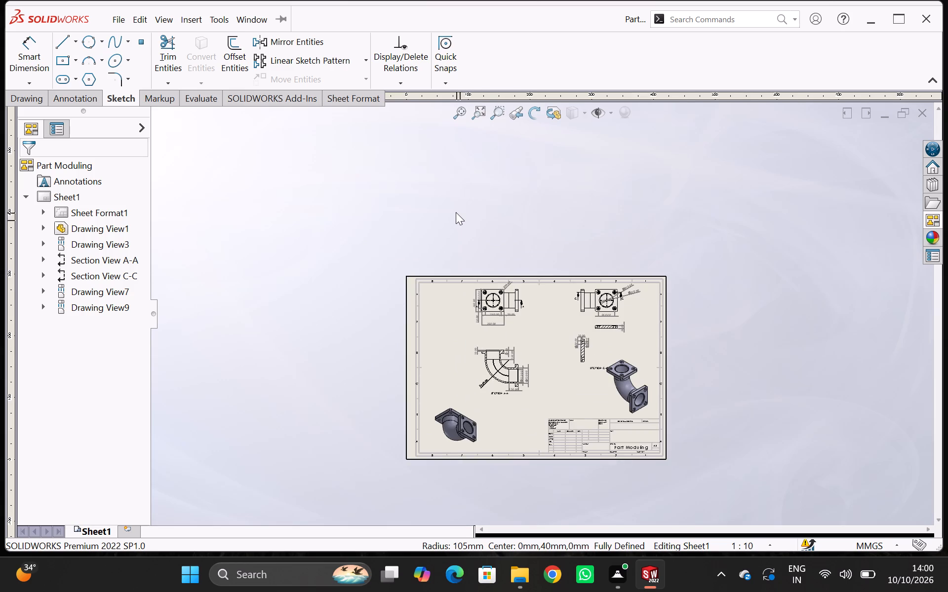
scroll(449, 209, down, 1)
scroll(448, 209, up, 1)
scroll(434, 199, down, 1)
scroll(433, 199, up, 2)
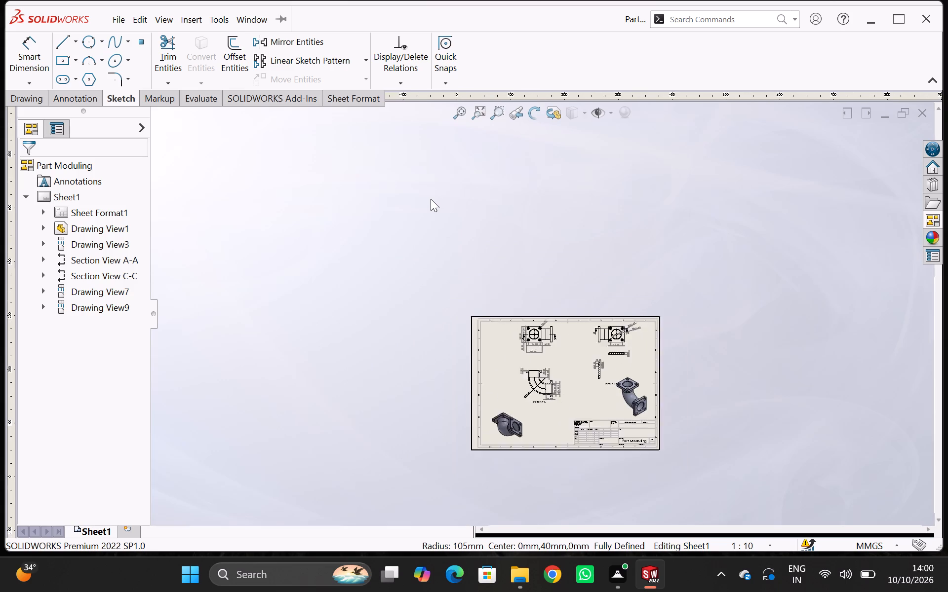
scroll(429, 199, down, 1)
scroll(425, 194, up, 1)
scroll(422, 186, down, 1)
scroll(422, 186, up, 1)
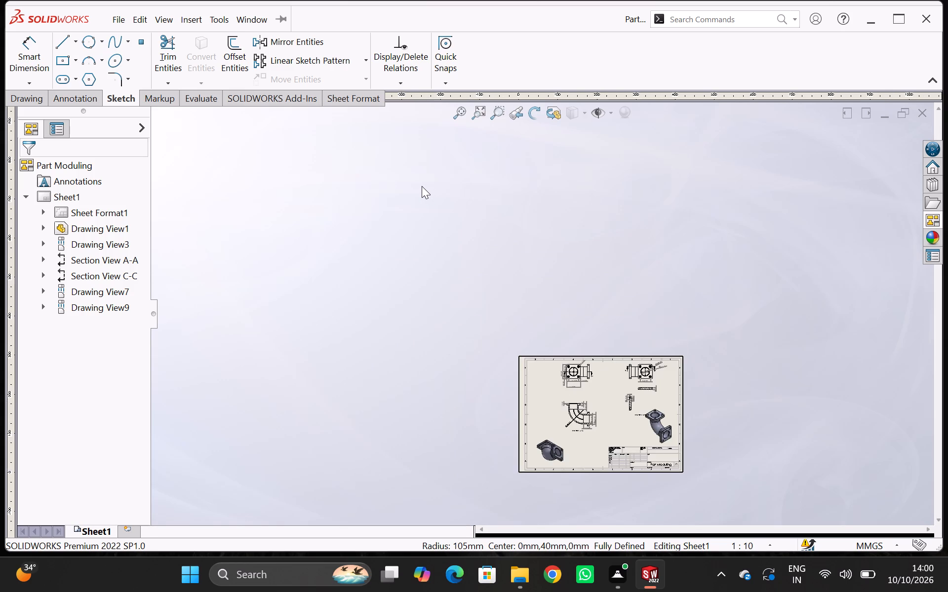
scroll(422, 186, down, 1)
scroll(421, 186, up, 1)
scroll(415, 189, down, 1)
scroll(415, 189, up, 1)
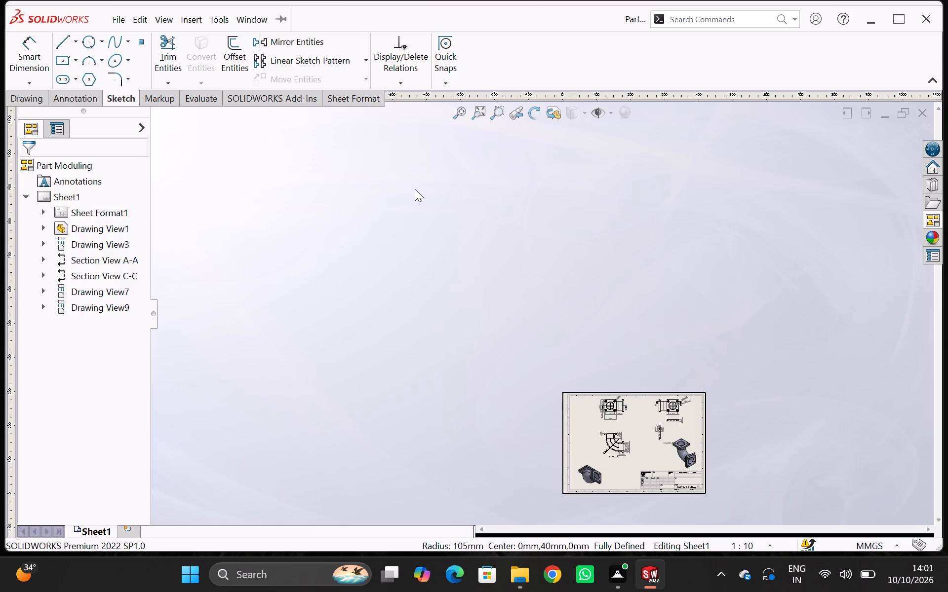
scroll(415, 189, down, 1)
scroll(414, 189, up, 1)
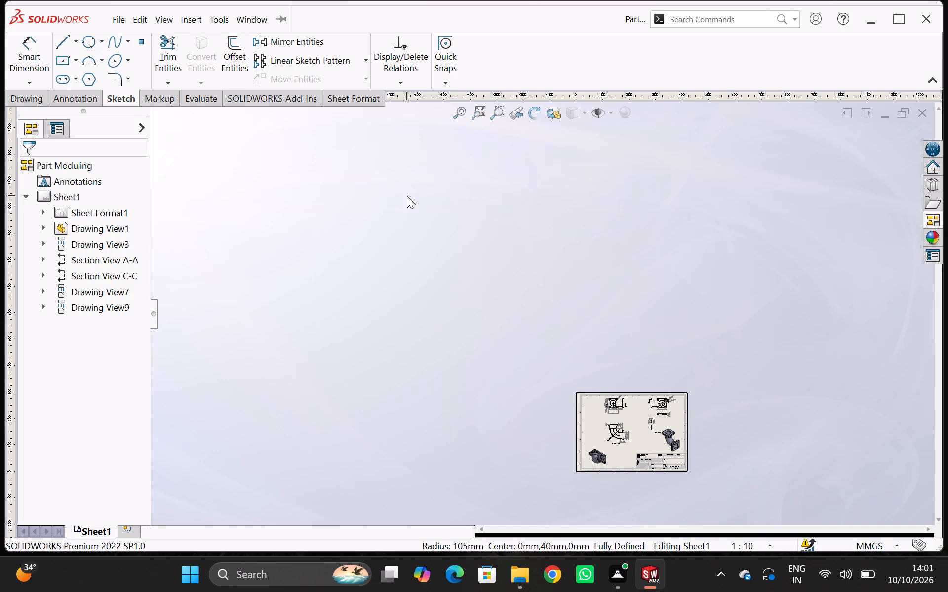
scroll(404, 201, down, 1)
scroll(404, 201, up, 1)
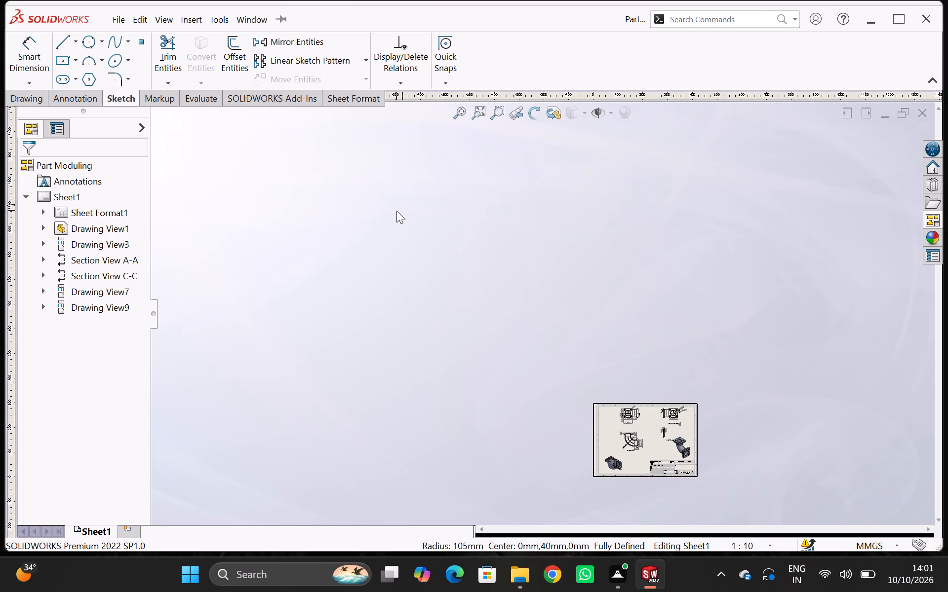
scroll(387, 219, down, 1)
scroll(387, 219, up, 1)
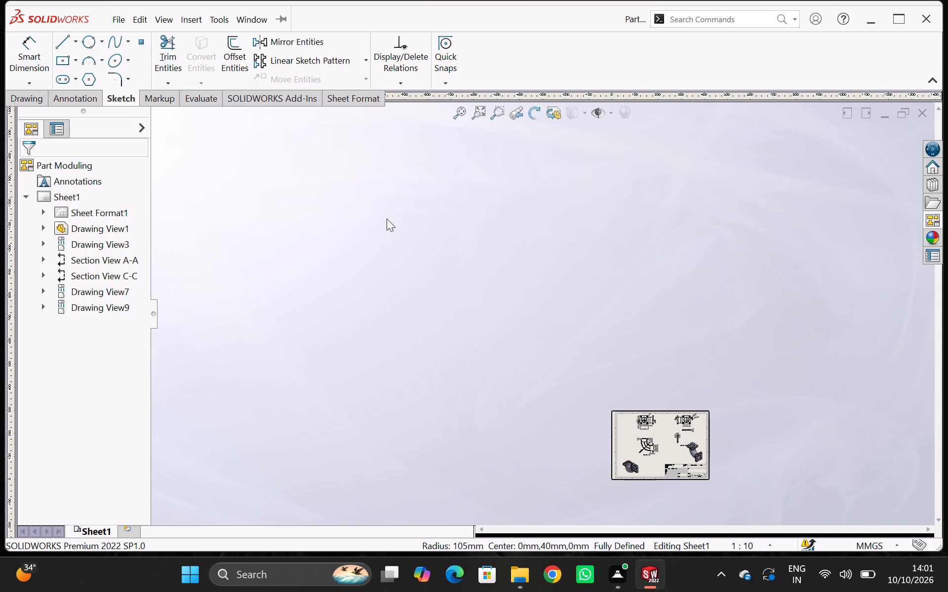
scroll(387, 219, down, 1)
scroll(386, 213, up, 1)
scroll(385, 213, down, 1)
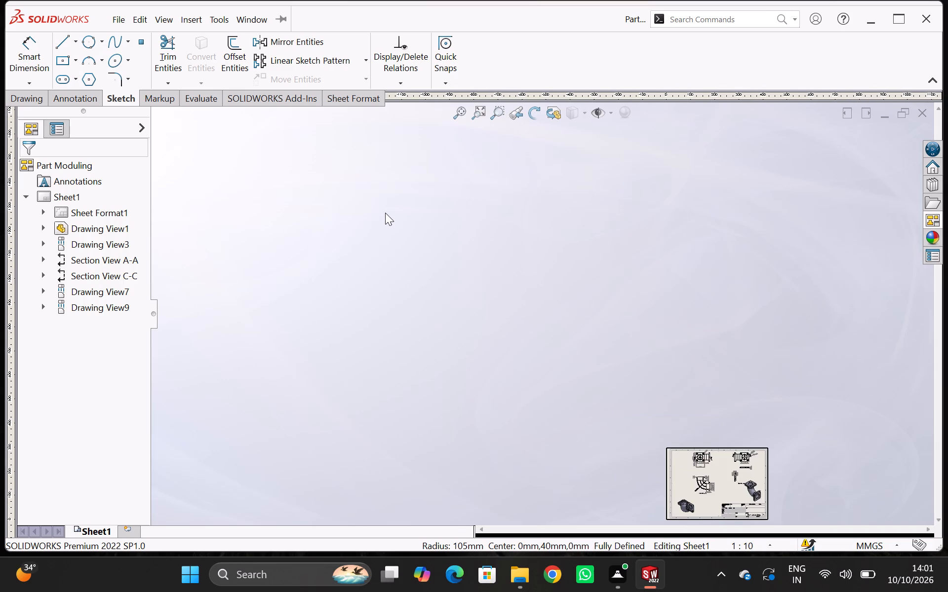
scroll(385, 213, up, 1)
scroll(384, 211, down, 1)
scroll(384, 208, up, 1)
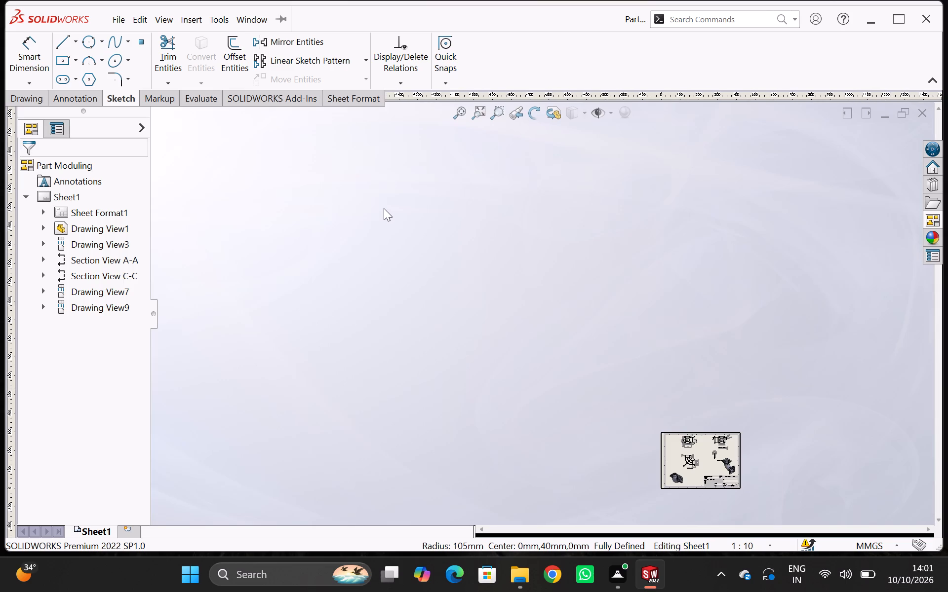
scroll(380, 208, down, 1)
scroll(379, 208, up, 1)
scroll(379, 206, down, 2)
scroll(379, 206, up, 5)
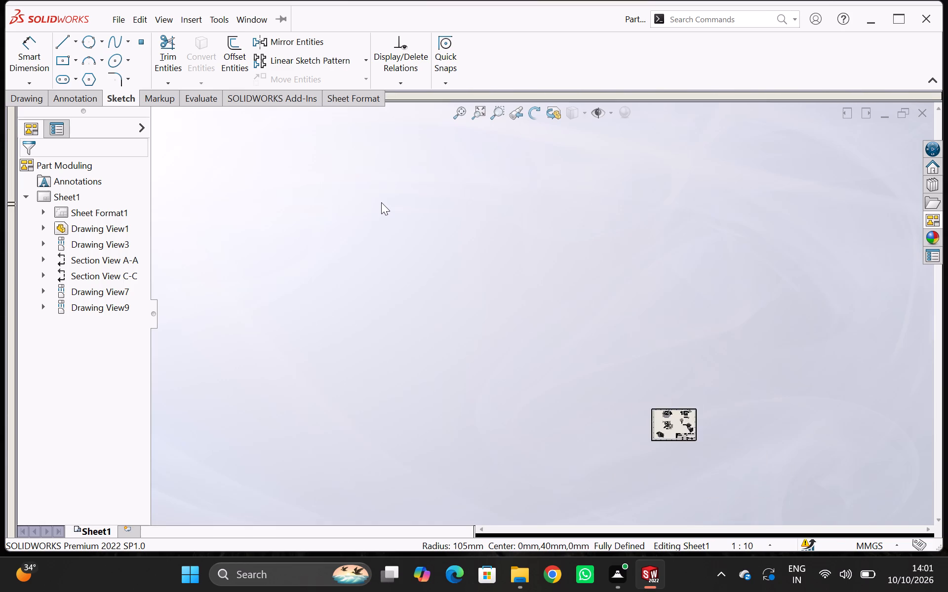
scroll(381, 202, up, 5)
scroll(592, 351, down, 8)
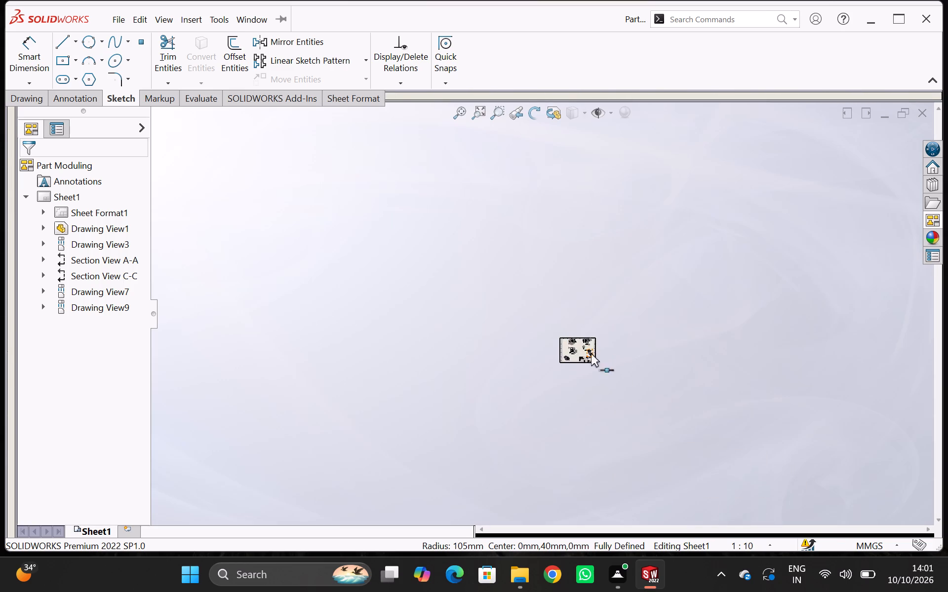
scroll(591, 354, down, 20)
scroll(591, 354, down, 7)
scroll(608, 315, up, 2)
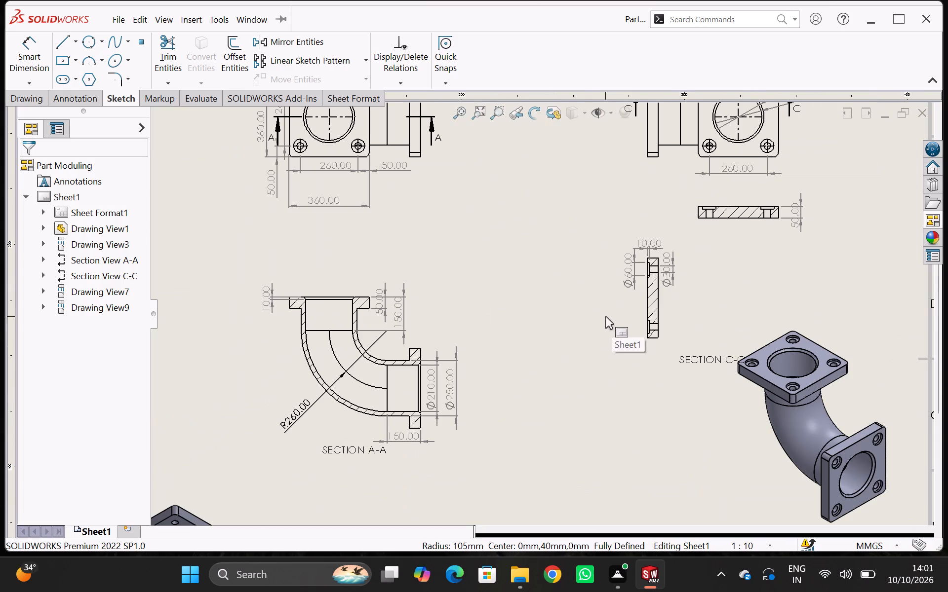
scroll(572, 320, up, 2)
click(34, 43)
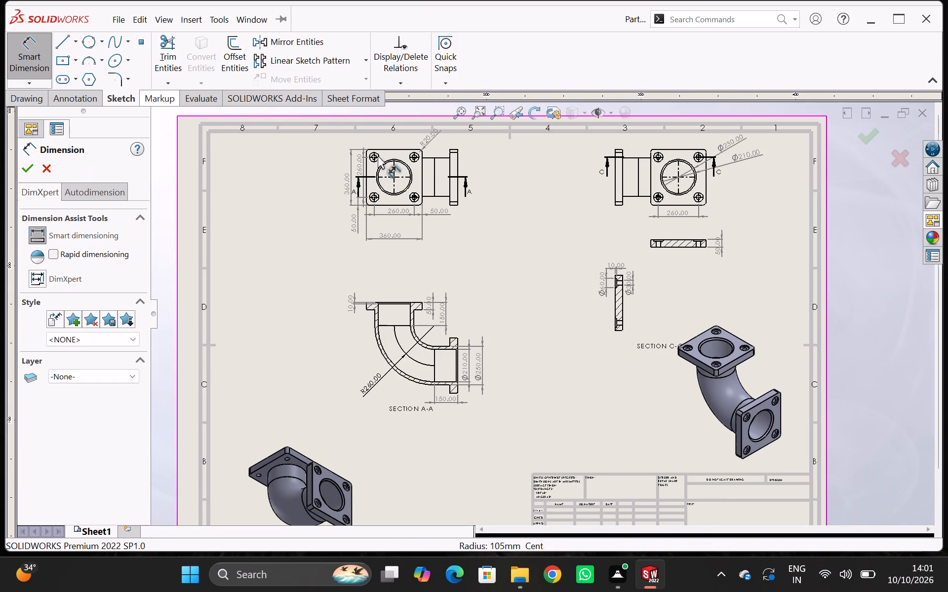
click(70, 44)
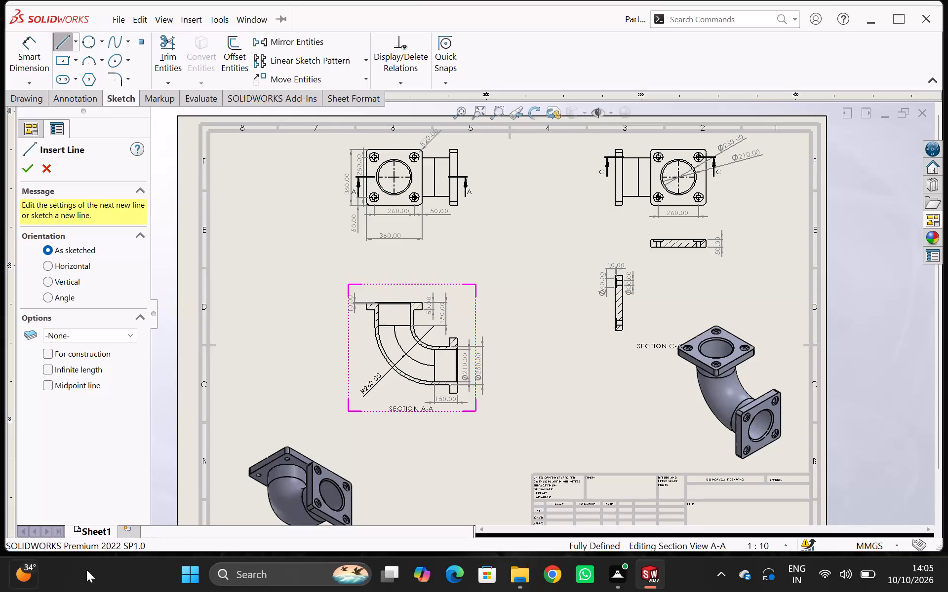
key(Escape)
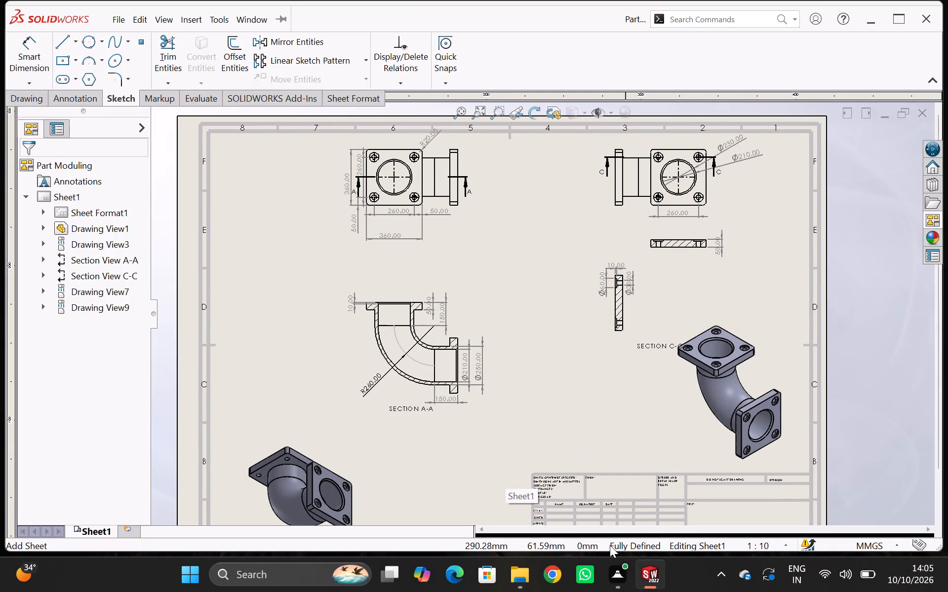
Switch to Google Chrome, open the existing profile with the photo, and search Google for knuckle joint.
click(550, 570)
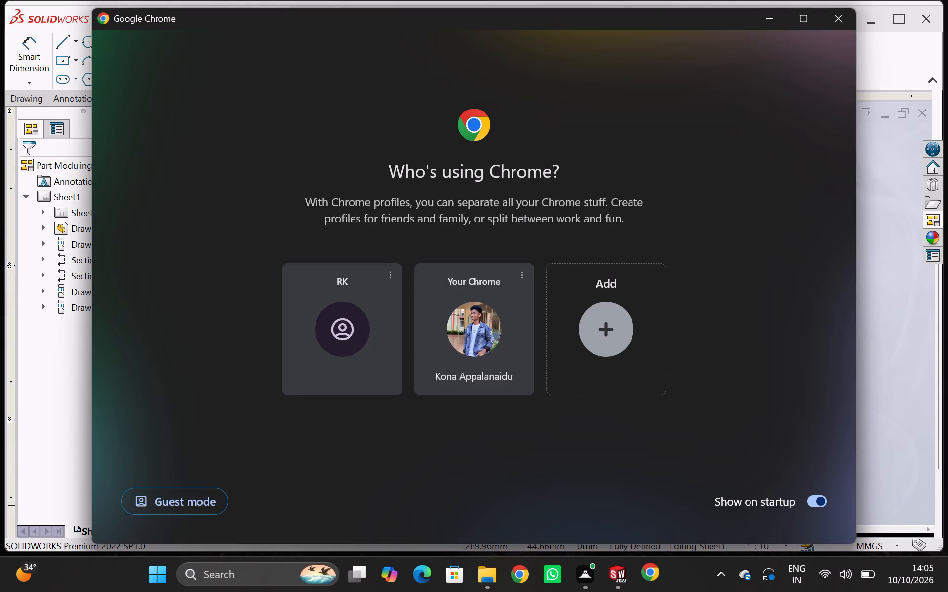
click(463, 339)
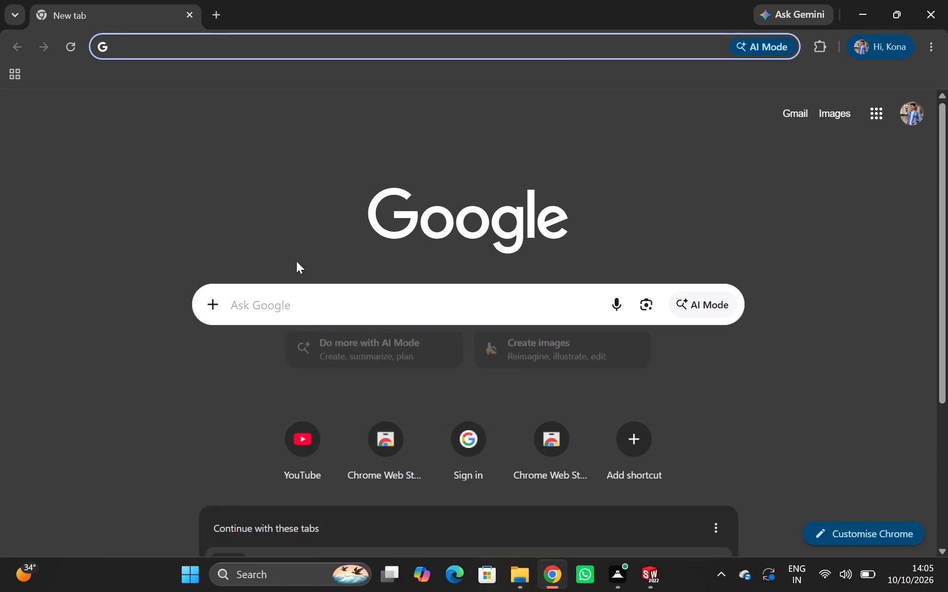
click(277, 304)
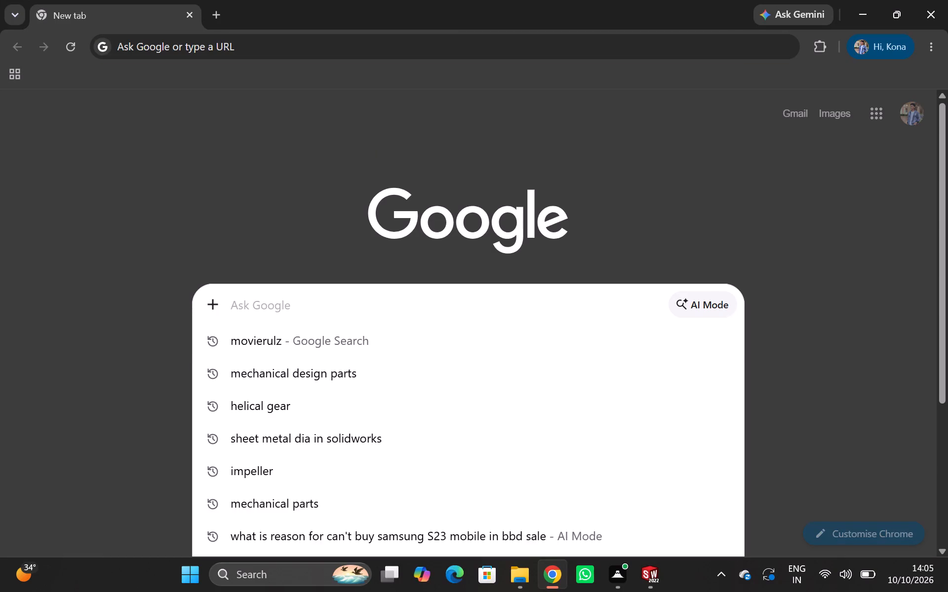
text(knu)
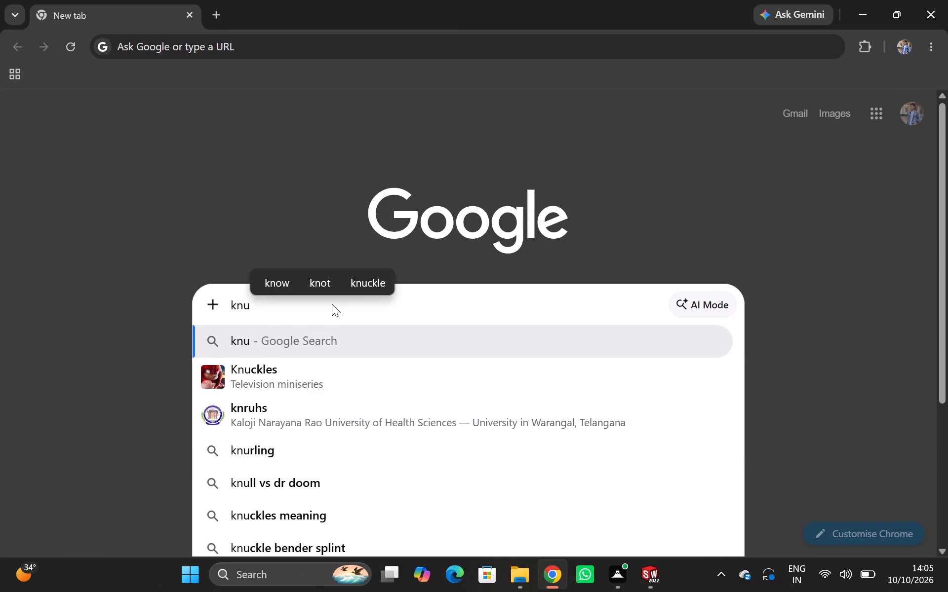
text(ckl)
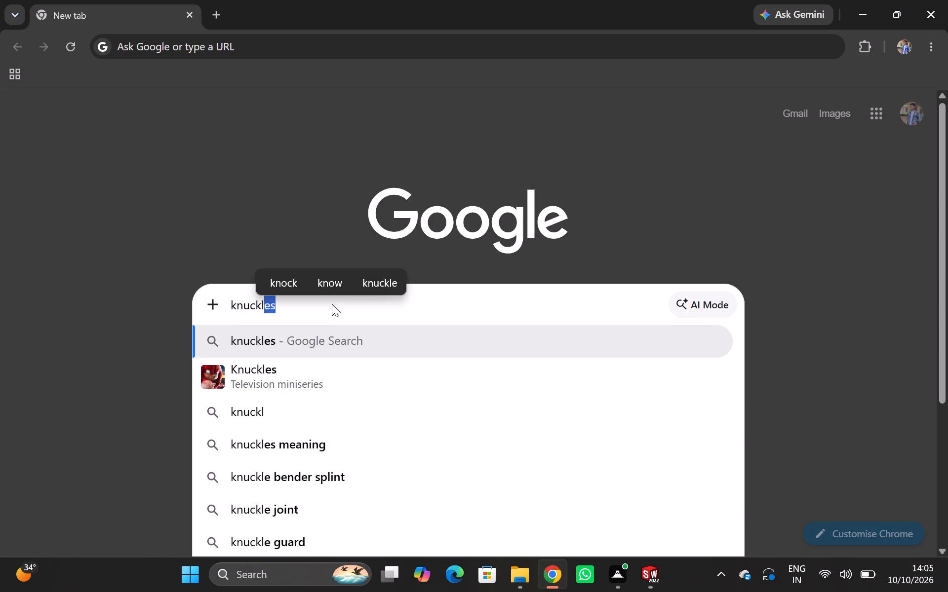
text(e)
key(space)
text(joi)
click(320, 341)
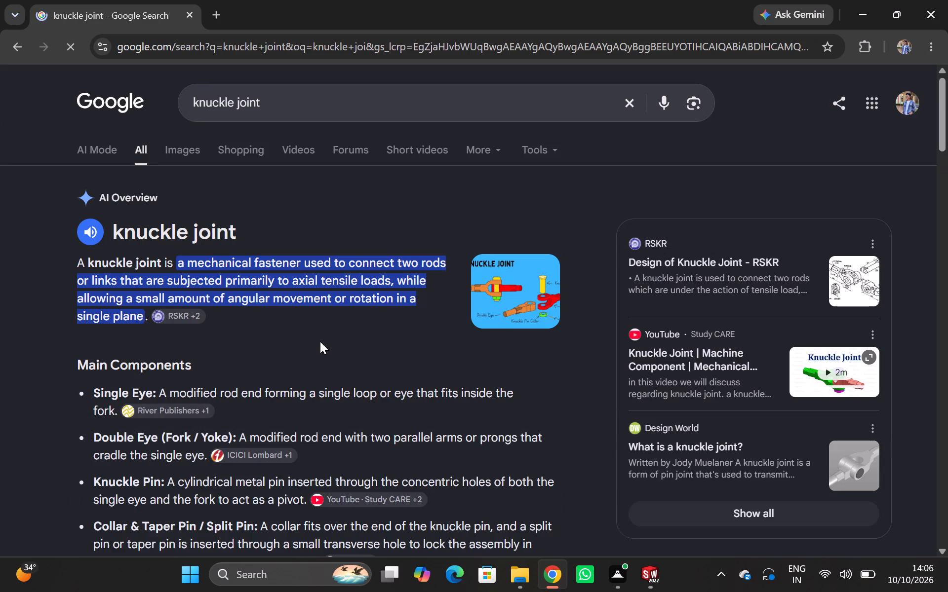
Open the Cad Crowd knuckle joint 3D model in the image results and capture a rectangular screenshot of its preview.
click(188, 155)
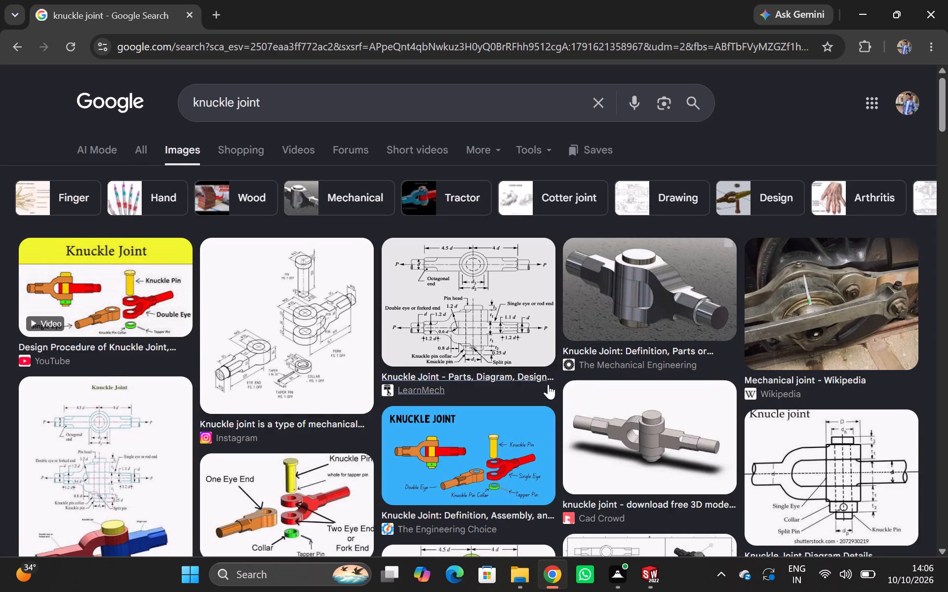
scroll(639, 410, down, 1)
click(627, 379)
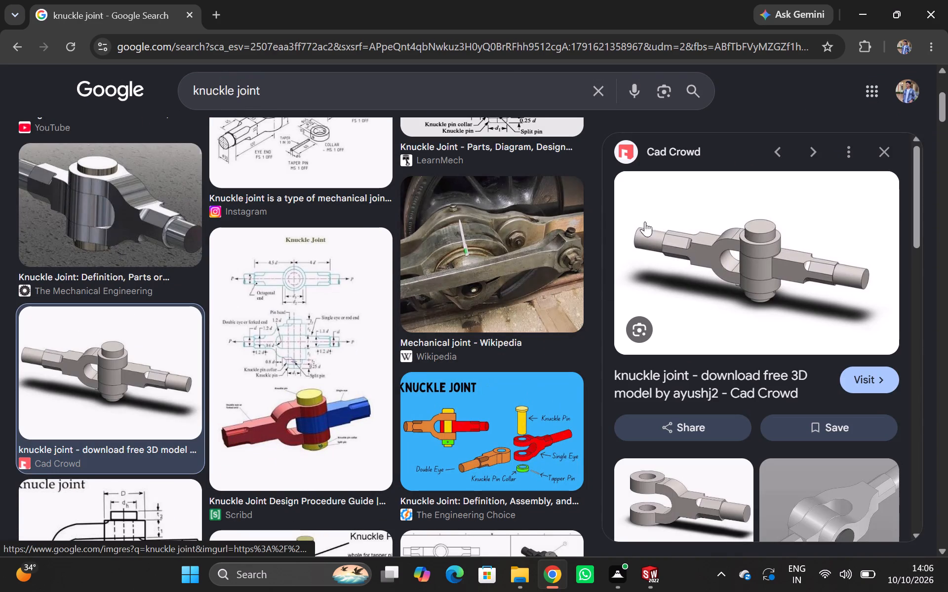
key(Print)
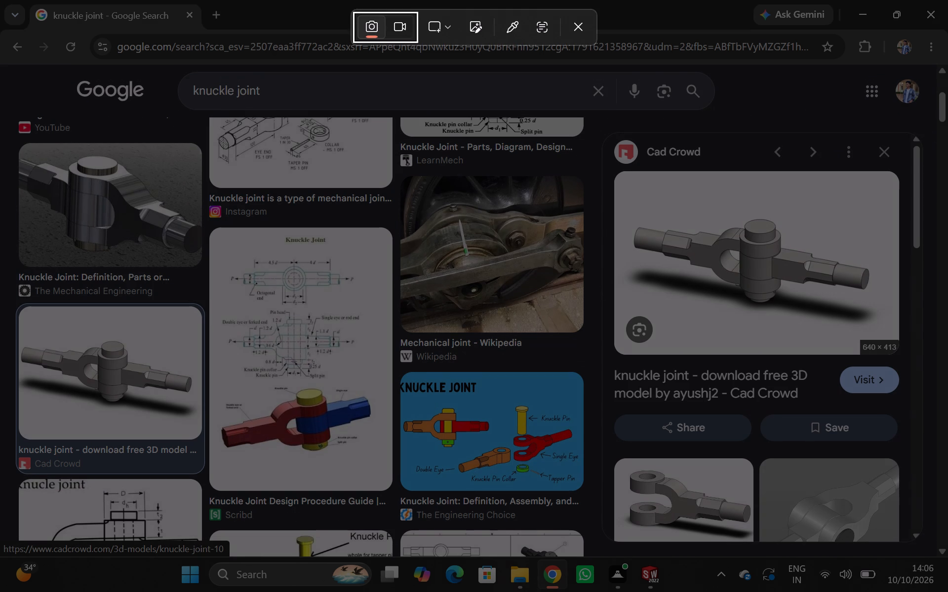
drag(625, 184, 892, 307)
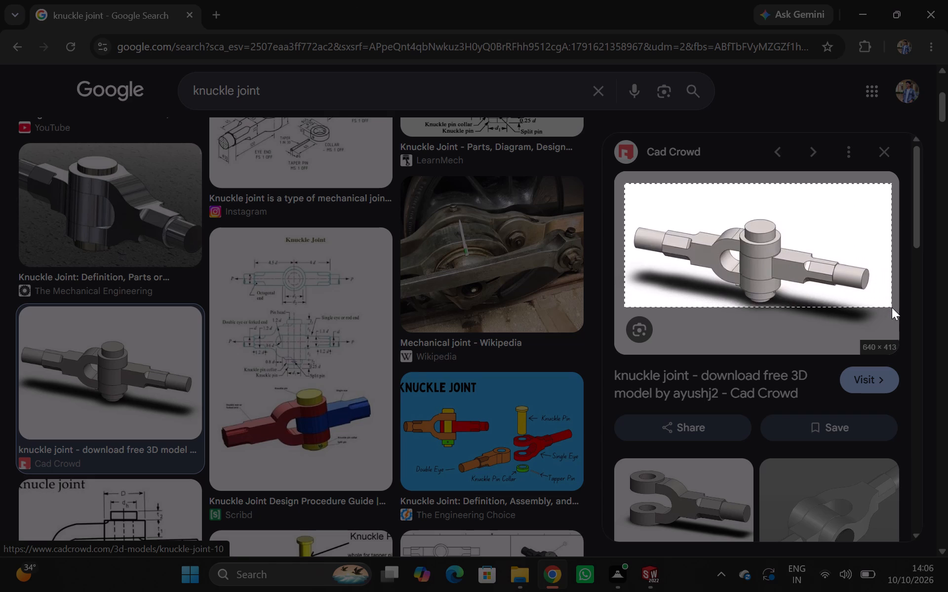
drag(892, 307, 893, 314)
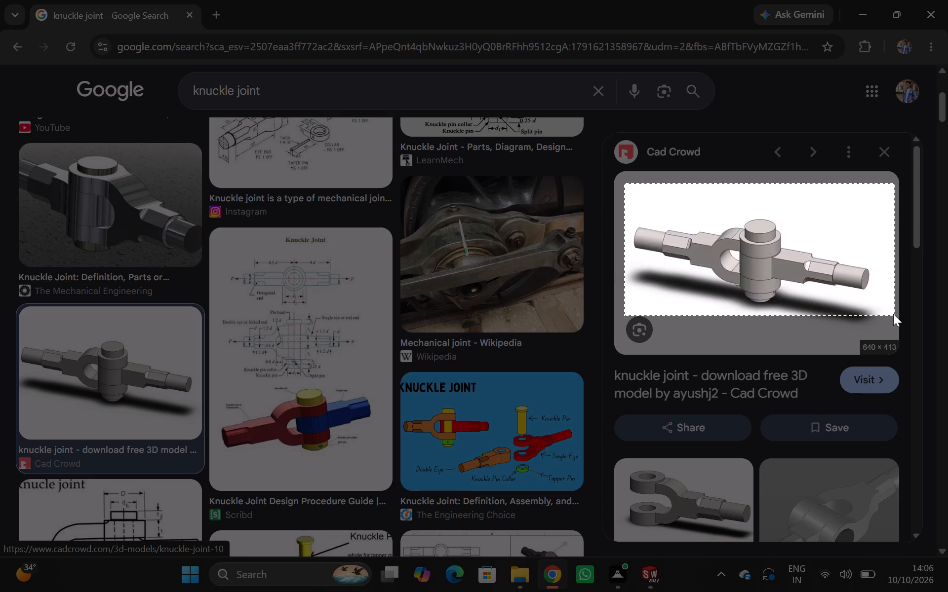
drag(893, 314, 893, 313)
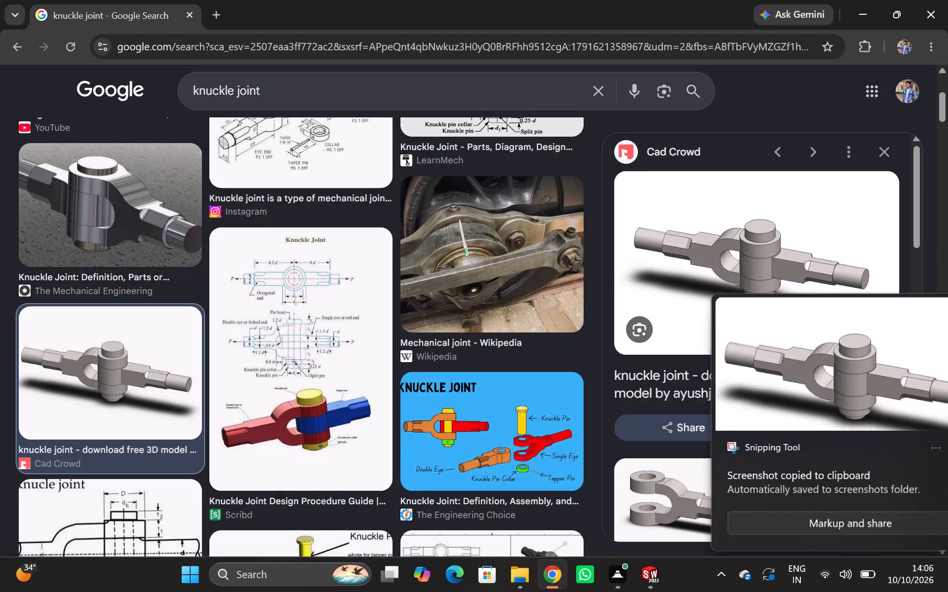
Return from the image results to all web results for knuckle joint.
scroll(210, 165, down, 2)
scroll(211, 170, up, 10)
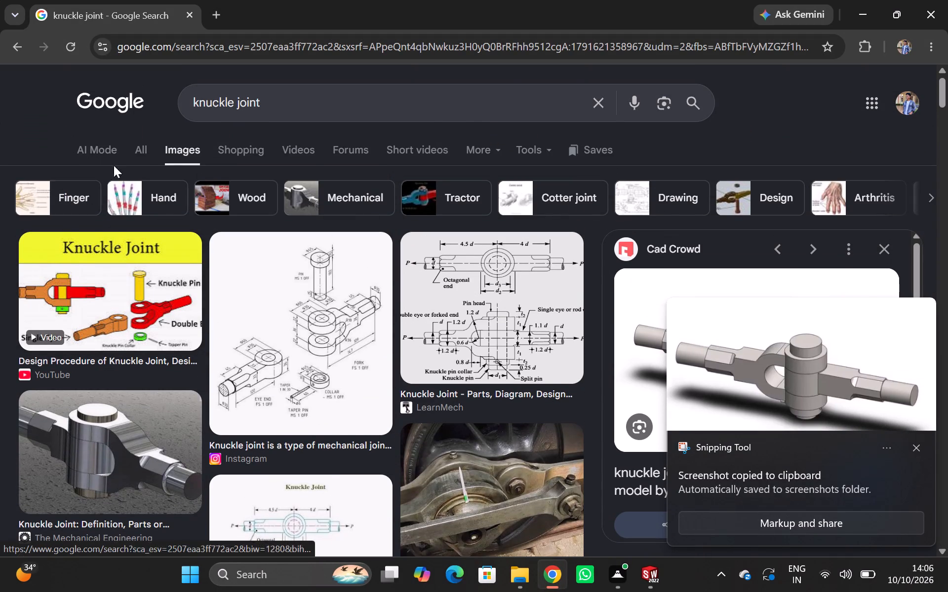
click(133, 150)
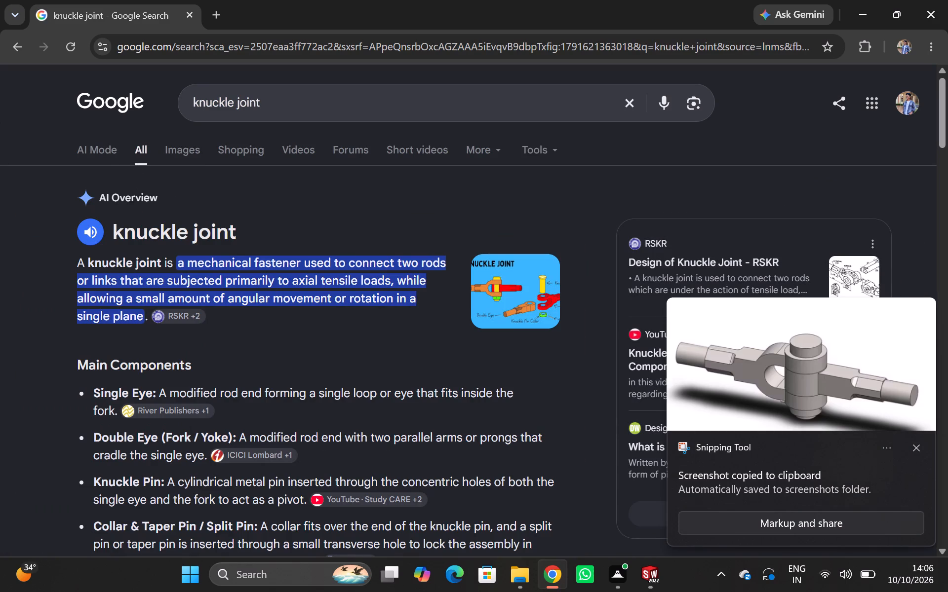